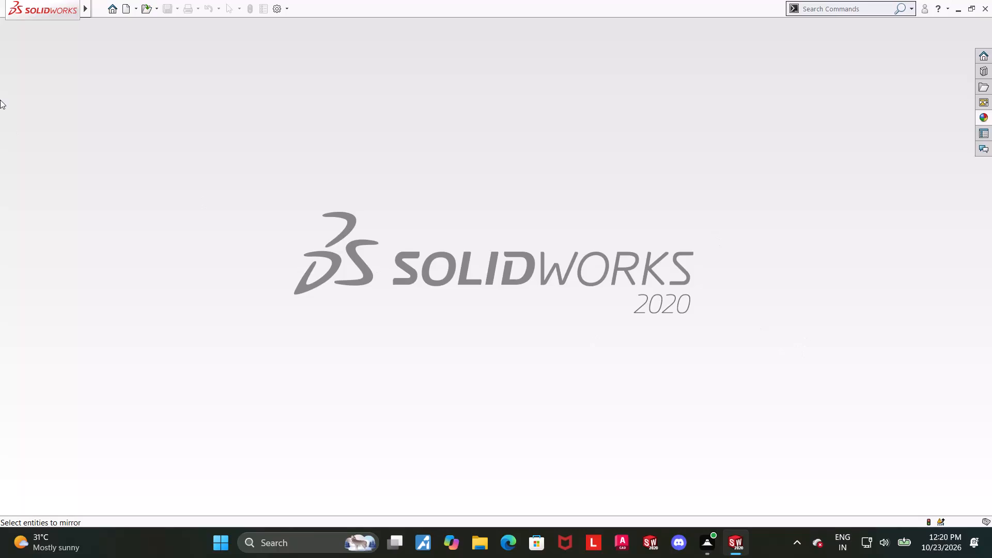
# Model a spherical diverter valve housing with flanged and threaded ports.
# Create a new part document.
pyautogui.click(187, 164)
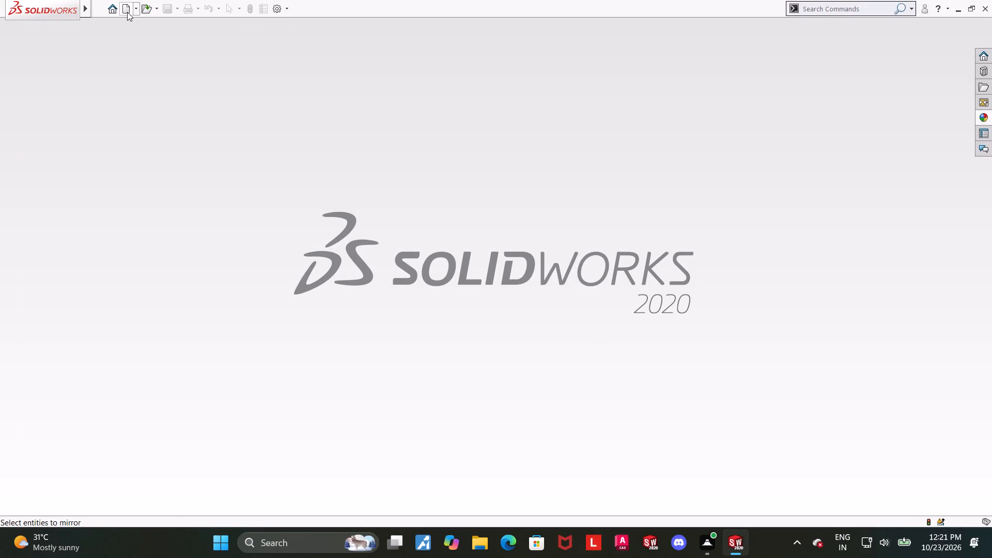
pyautogui.click(126, 10)
pyautogui.doubleClick(241, 241)
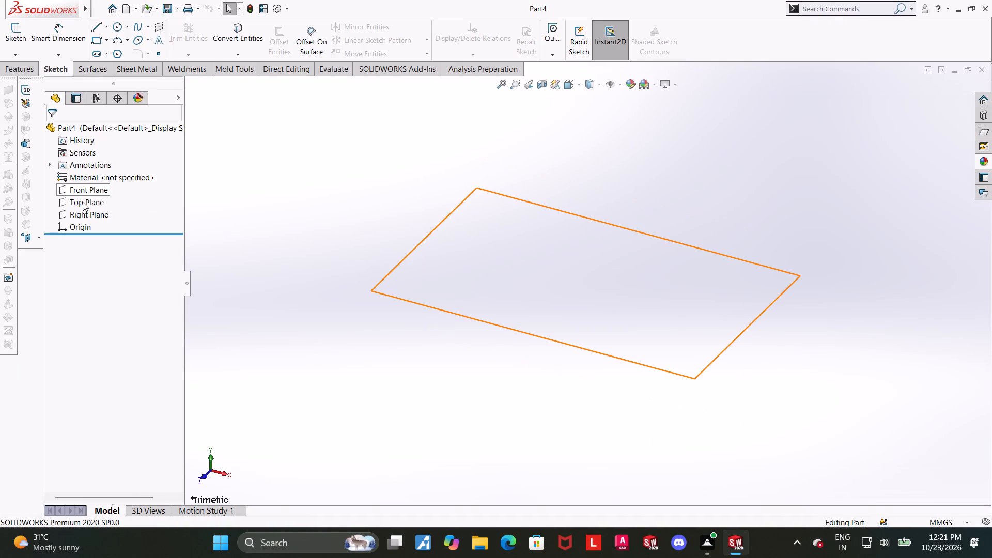
# Open a new sketch on the Front Plane.
pyautogui.click(83, 188)
pyautogui.click(89, 174)
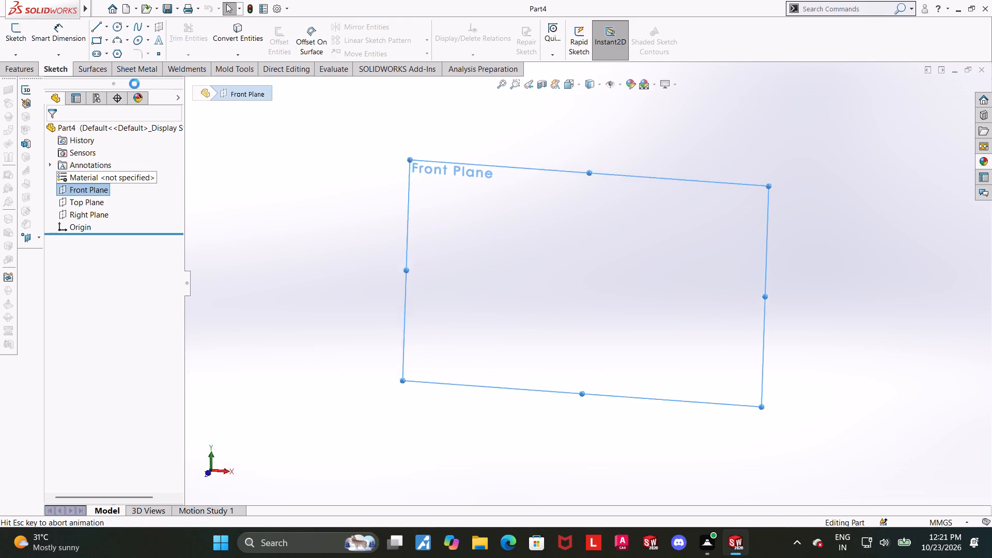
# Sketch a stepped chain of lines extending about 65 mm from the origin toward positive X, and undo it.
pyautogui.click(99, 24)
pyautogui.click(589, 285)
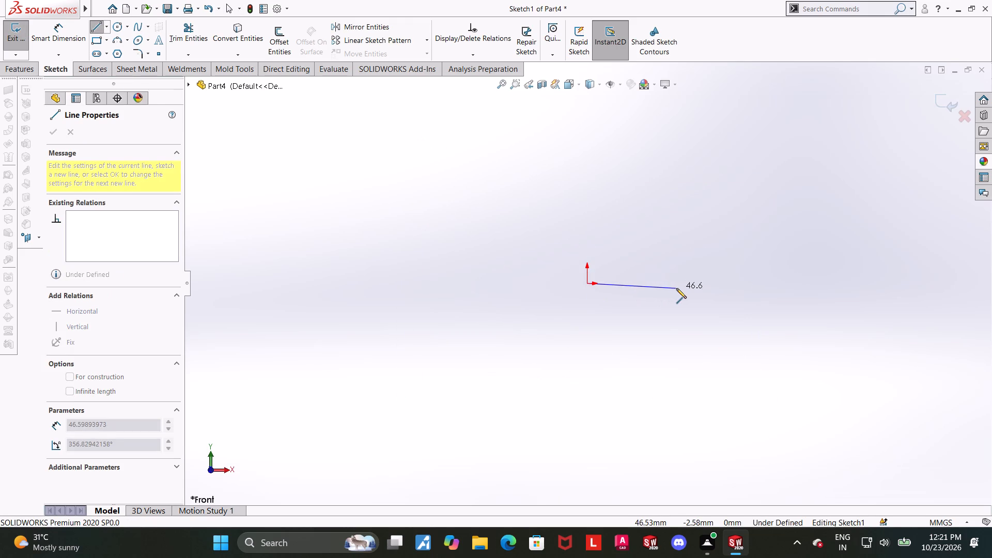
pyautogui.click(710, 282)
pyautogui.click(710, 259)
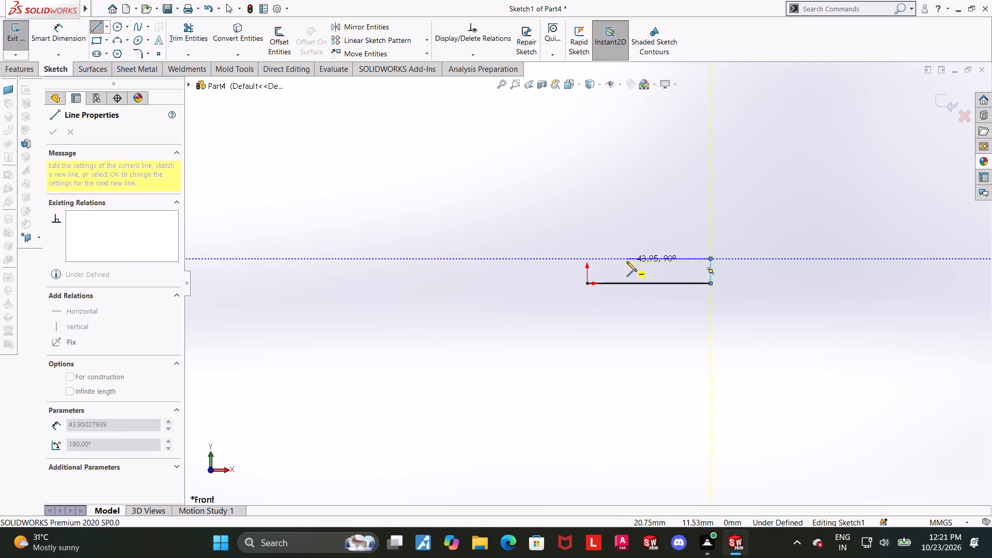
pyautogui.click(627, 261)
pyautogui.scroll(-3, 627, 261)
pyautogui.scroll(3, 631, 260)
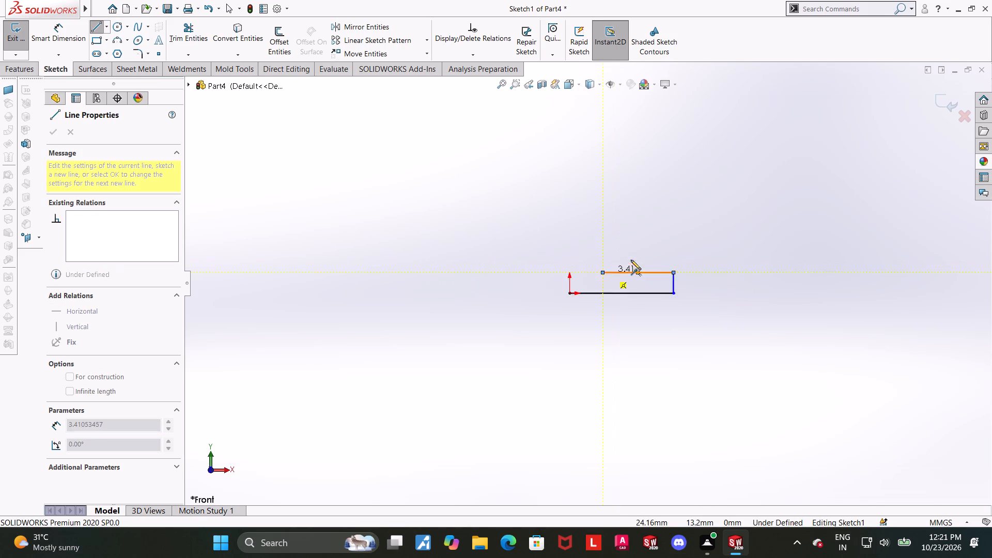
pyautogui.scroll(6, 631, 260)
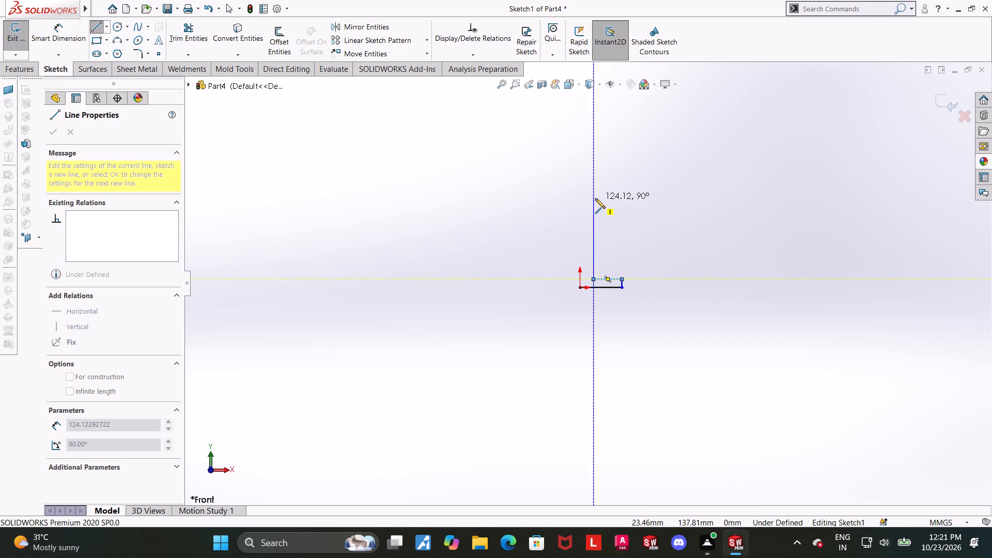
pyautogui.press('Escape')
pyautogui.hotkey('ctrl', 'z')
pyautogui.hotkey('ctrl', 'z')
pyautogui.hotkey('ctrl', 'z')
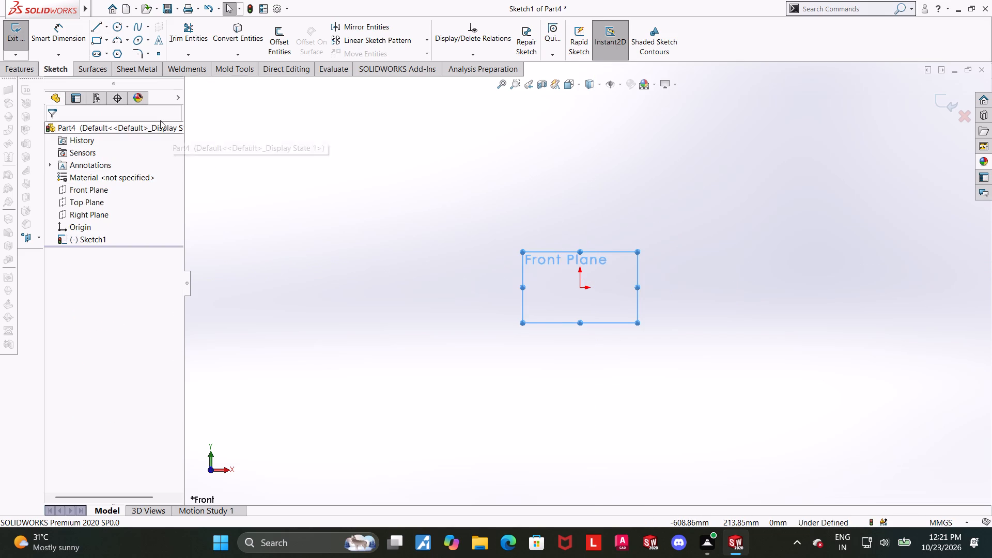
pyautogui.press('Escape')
# Sketch connected lines from the origin: about 180 mm toward negative X, 43 mm up, 85 mm back inward, and 230 mm up.
pyautogui.click(97, 28)
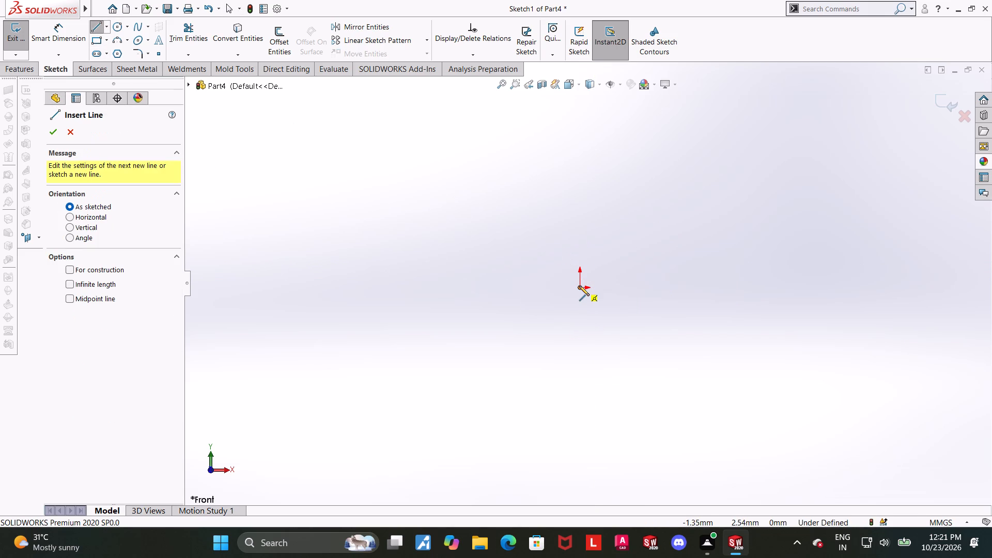
pyautogui.click(580, 287)
pyautogui.click(464, 290)
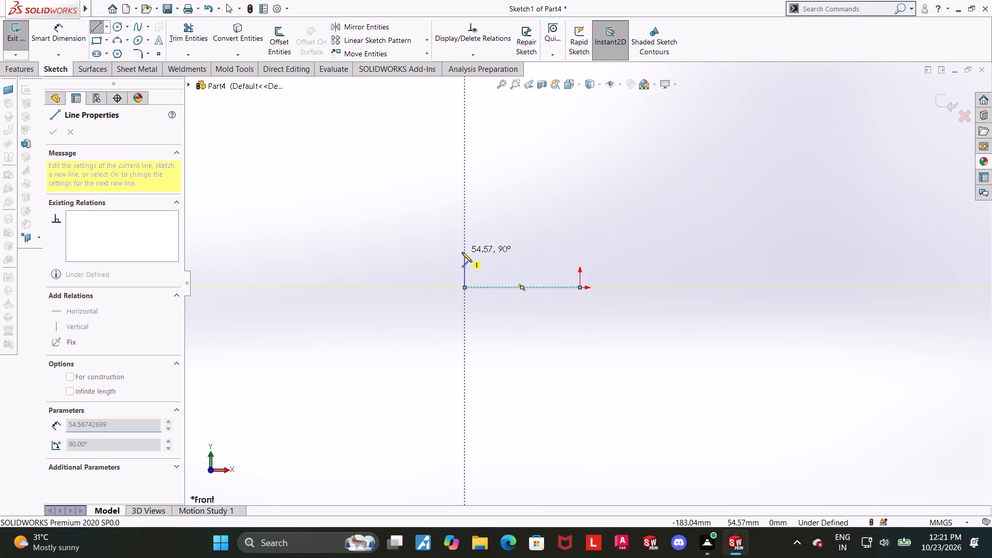
pyautogui.click(461, 259)
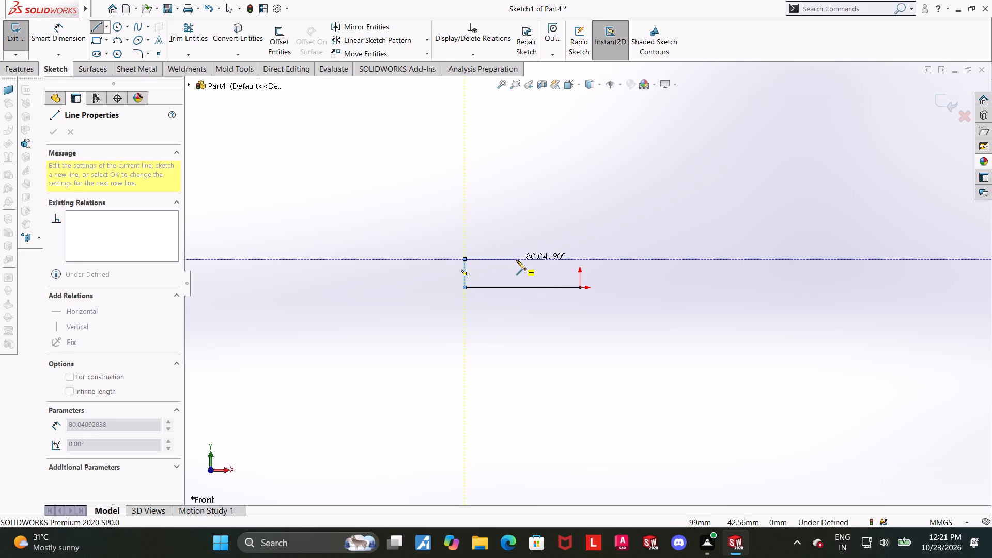
pyautogui.click(518, 260)
pyautogui.scroll(-4, 516, 207)
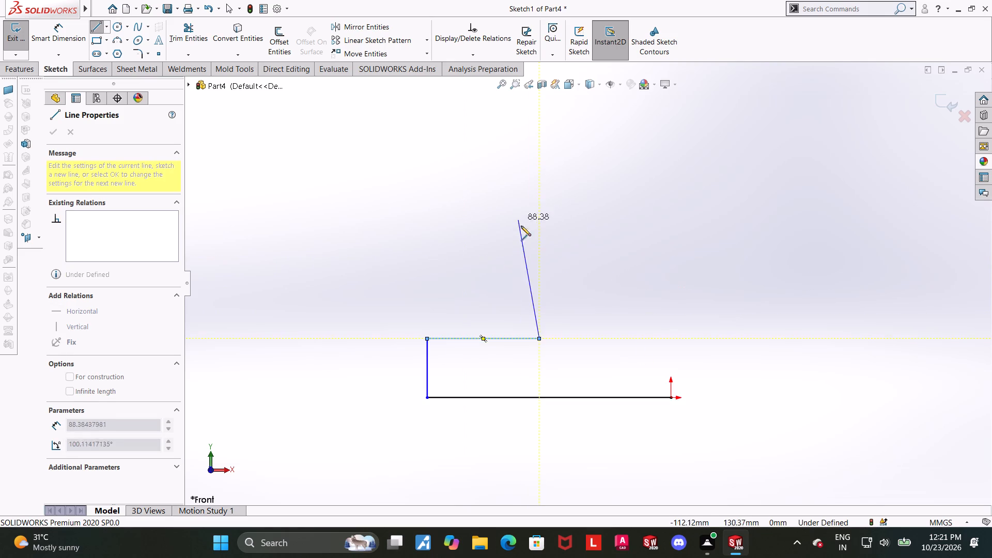
pyautogui.scroll(9, 525, 242)
pyautogui.scroll(-2, 603, 212)
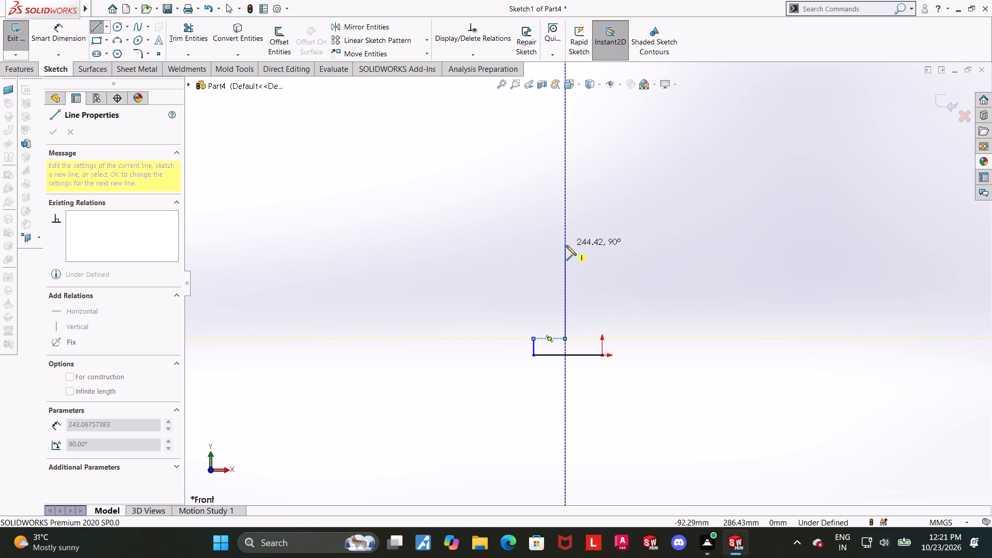
pyautogui.click(566, 251)
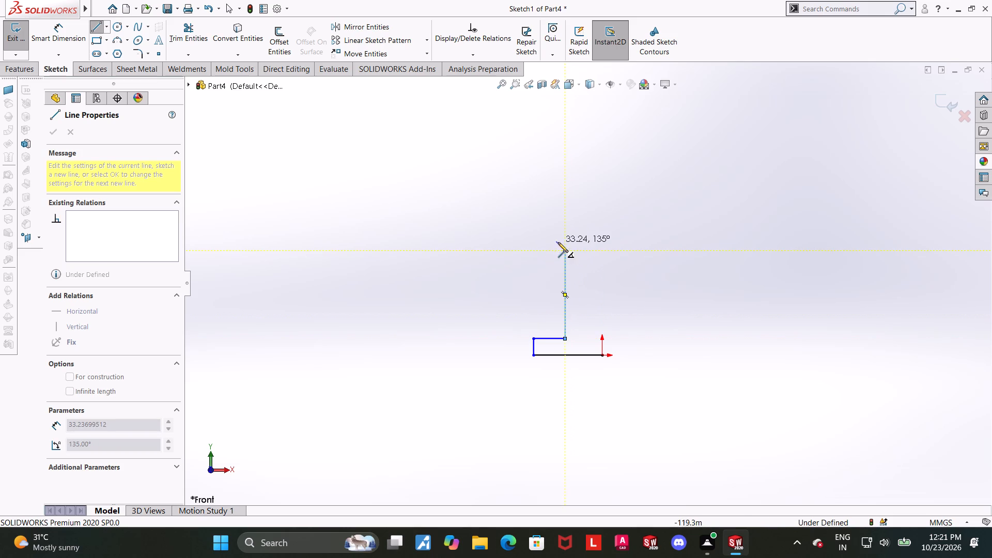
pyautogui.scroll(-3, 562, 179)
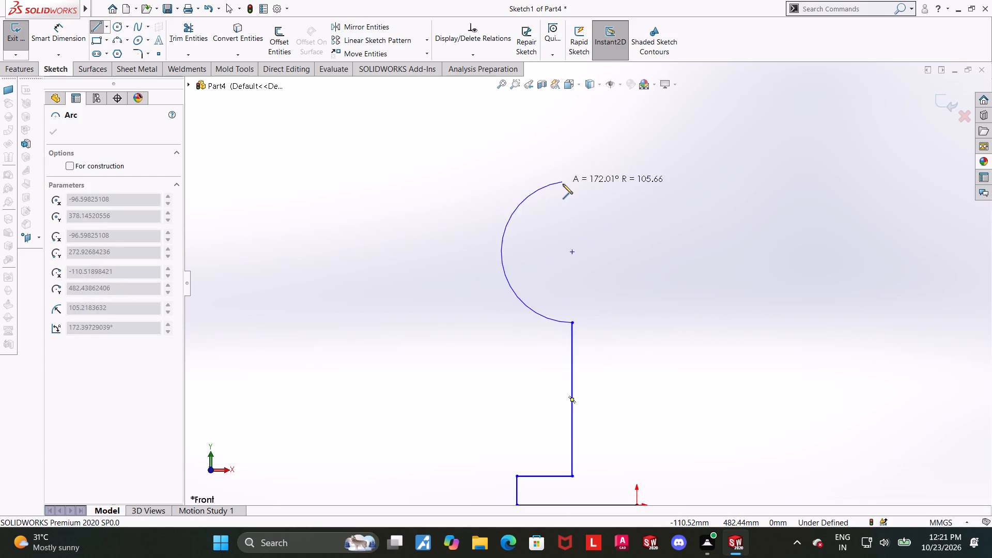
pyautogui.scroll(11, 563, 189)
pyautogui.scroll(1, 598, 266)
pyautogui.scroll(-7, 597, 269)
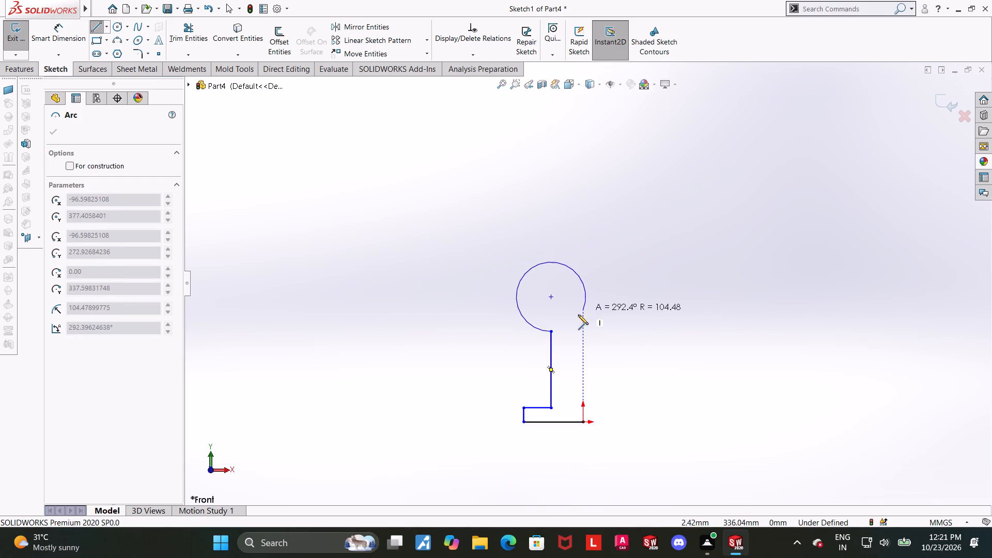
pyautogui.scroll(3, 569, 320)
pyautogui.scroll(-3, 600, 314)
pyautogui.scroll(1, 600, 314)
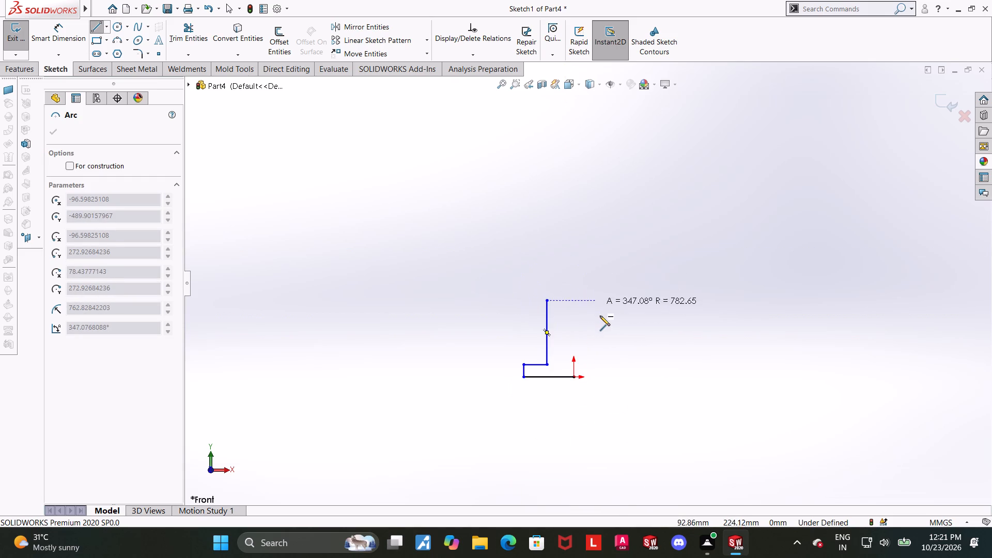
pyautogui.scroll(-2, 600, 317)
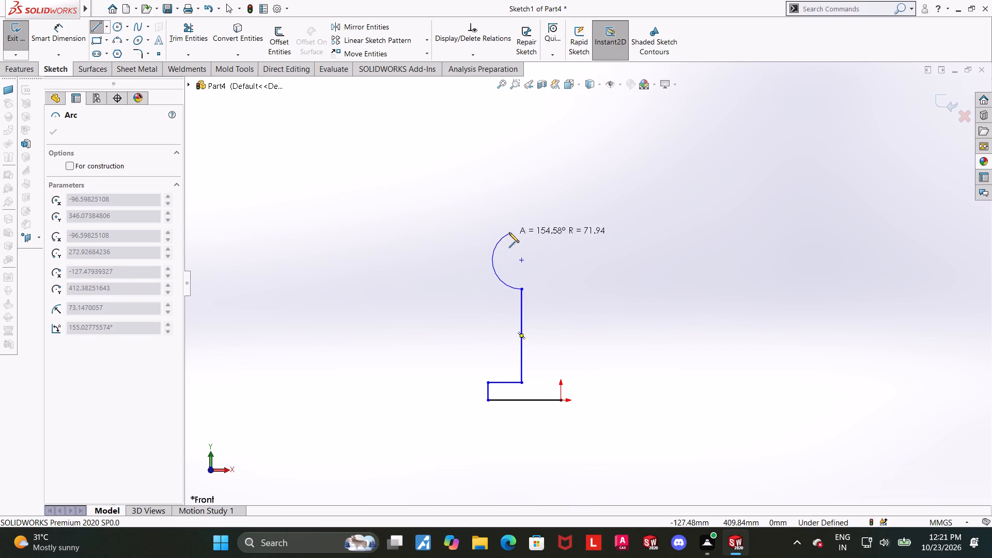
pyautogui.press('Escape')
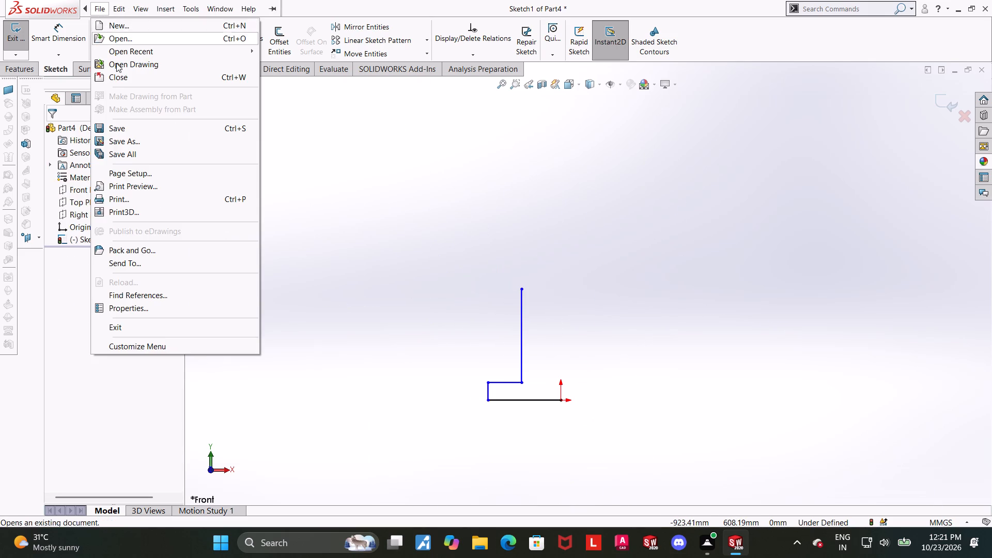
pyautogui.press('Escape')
# Draw a vertical centerline from the origin upward, extending well above the stepped profile.
pyautogui.click(109, 29)
pyautogui.click(108, 54)
pyautogui.scroll(3, 461, 276)
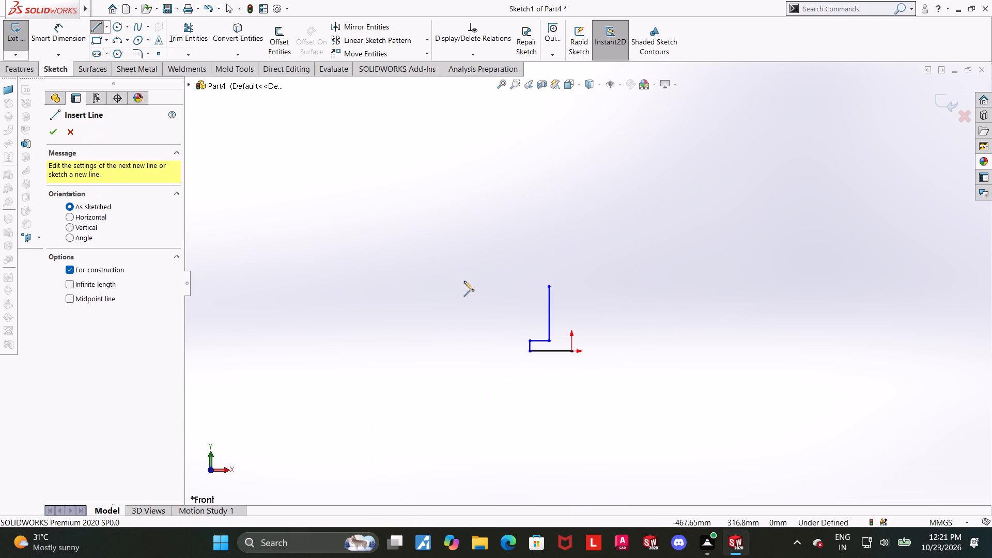
pyautogui.scroll(-3, 585, 336)
pyautogui.click(563, 354)
pyautogui.scroll(6, 565, 354)
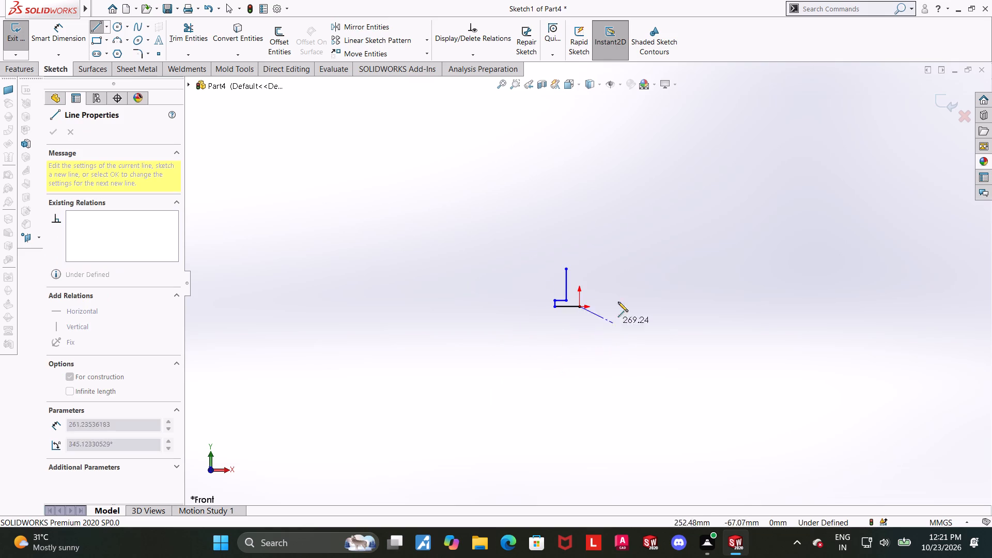
pyautogui.click(581, 182)
pyautogui.press('Escape')
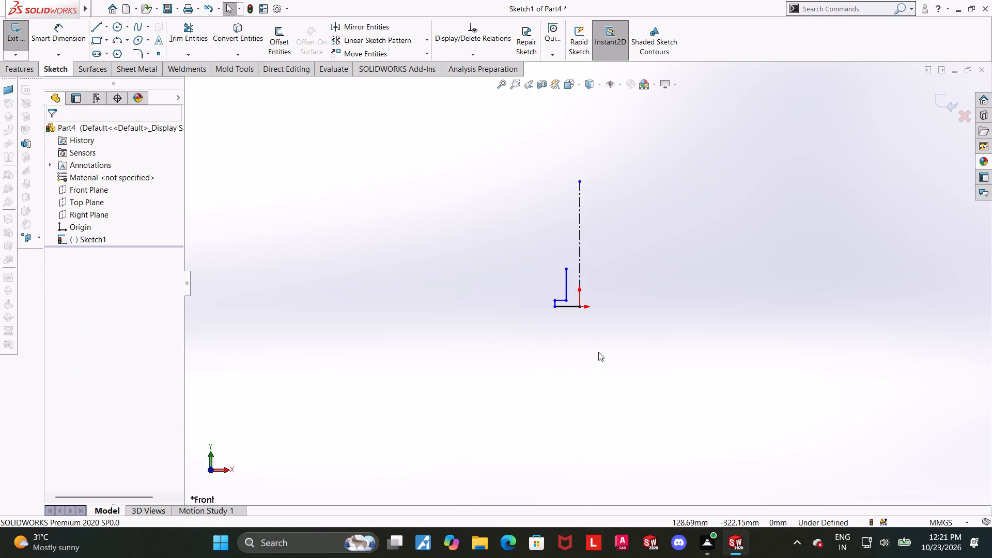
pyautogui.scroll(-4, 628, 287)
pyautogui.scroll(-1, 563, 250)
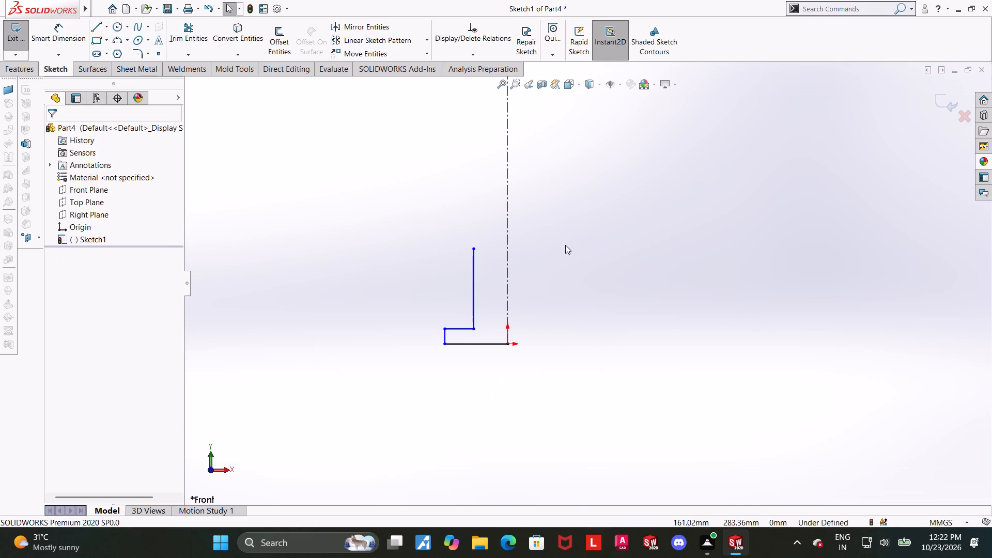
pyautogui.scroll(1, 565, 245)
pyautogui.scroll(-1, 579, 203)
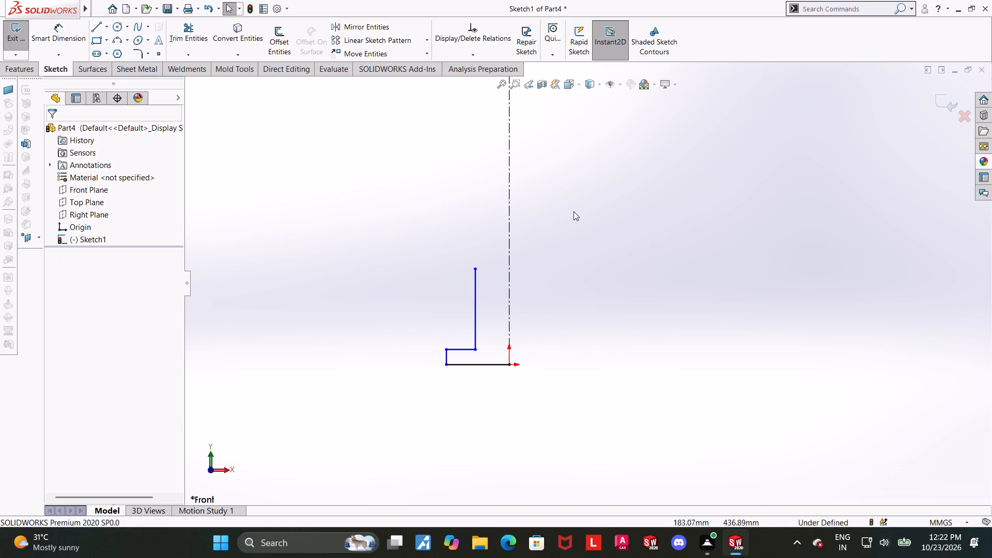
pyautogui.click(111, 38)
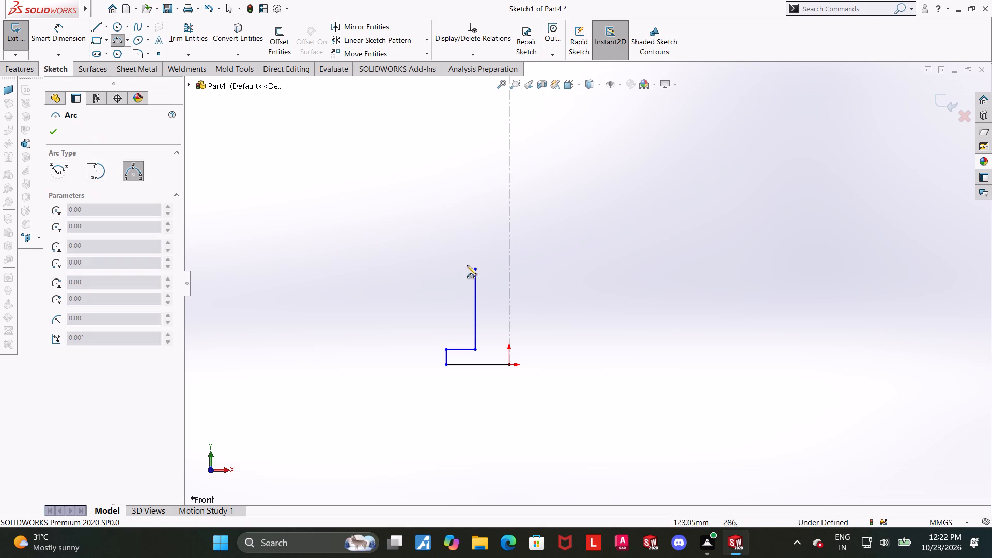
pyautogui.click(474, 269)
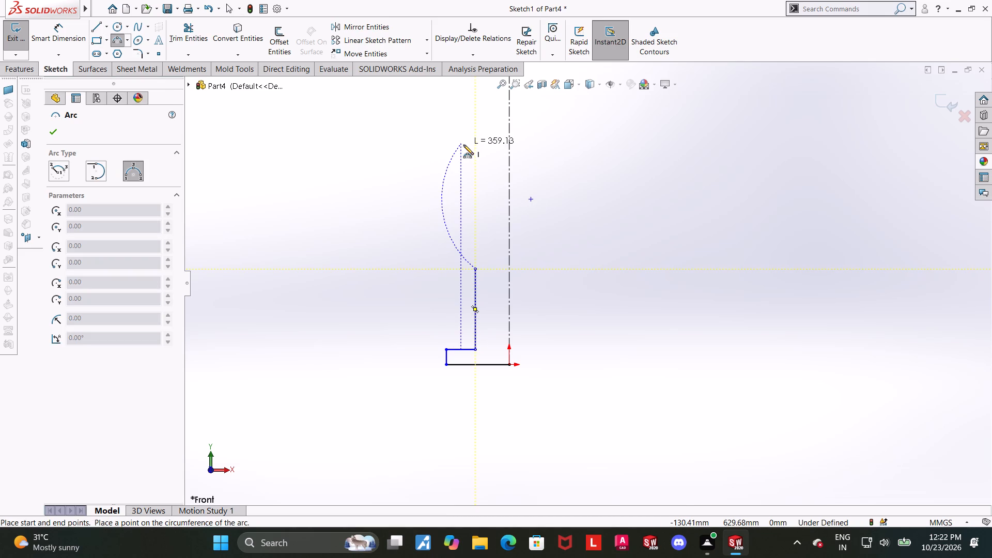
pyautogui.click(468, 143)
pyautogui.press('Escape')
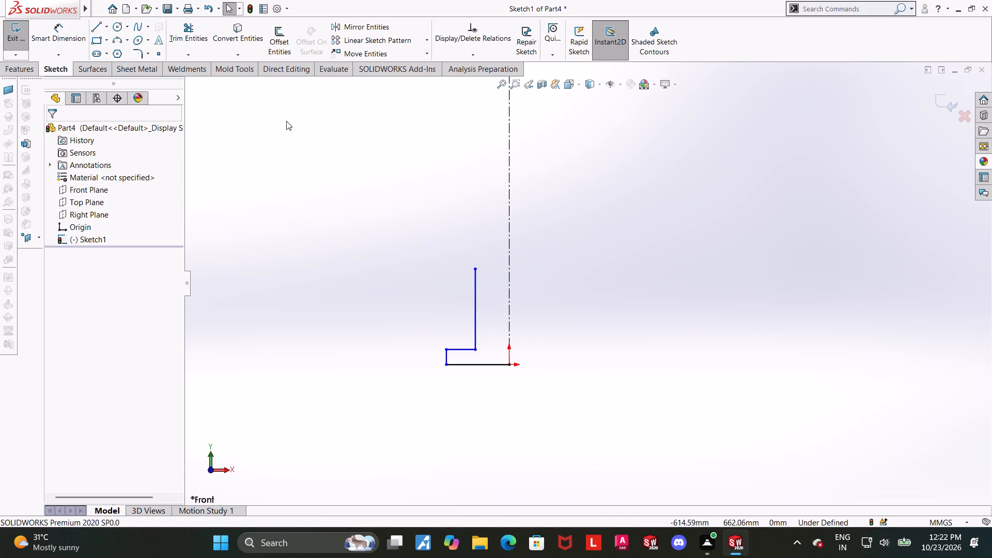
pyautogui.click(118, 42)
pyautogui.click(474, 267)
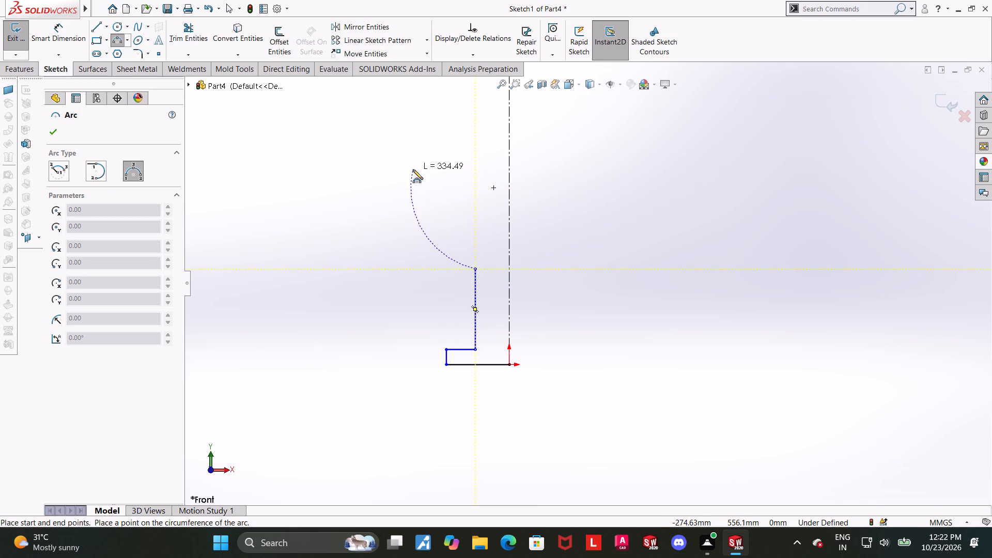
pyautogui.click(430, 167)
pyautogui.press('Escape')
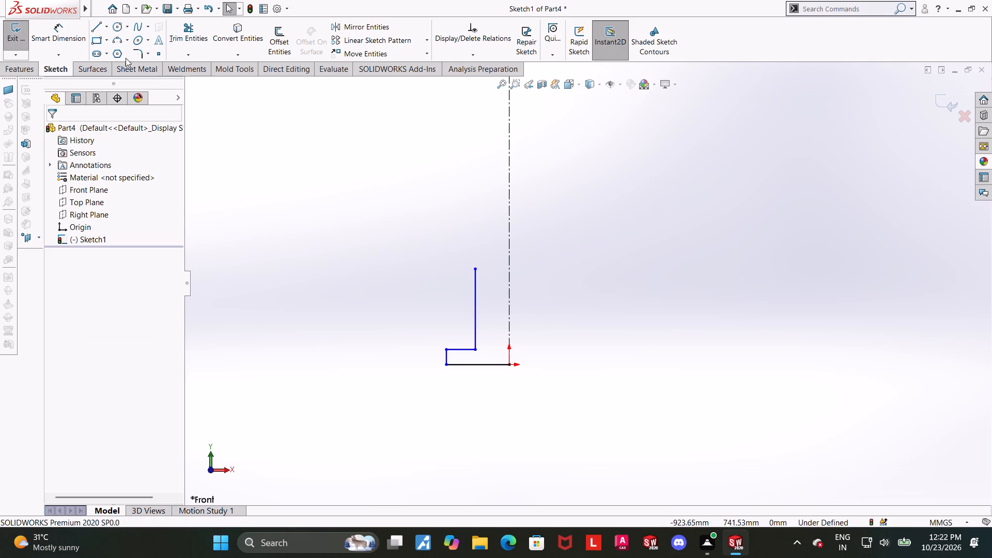
# Draw a three-point arc of about 215 mm radius upward from the profile's top endpoint, bulging away from the centerline.
pyautogui.click(116, 42)
pyautogui.click(474, 271)
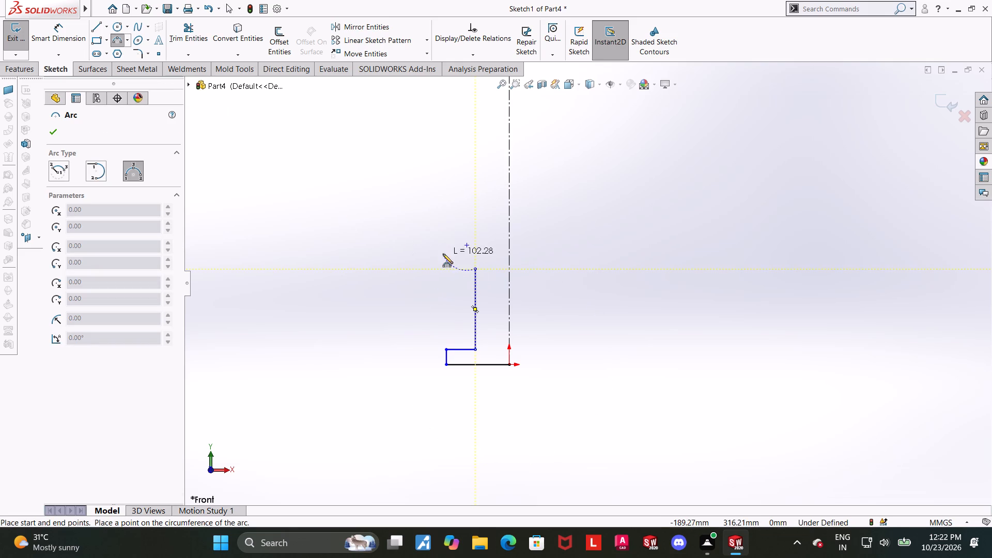
pyautogui.click(469, 132)
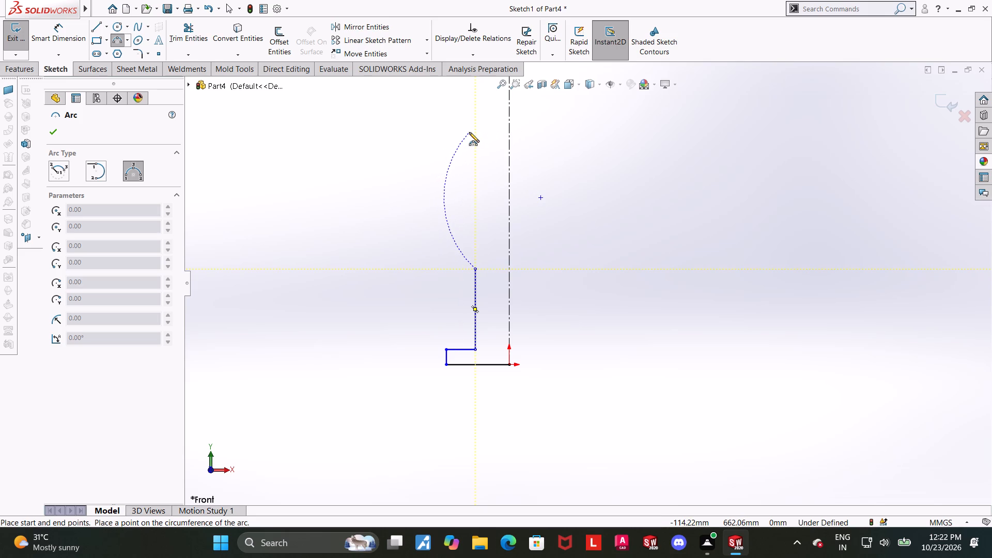
pyautogui.click(442, 157)
pyautogui.press('Escape')
# Add a coincident relation between the arc's center point and the vertical centerline.
pyautogui.click(546, 220)
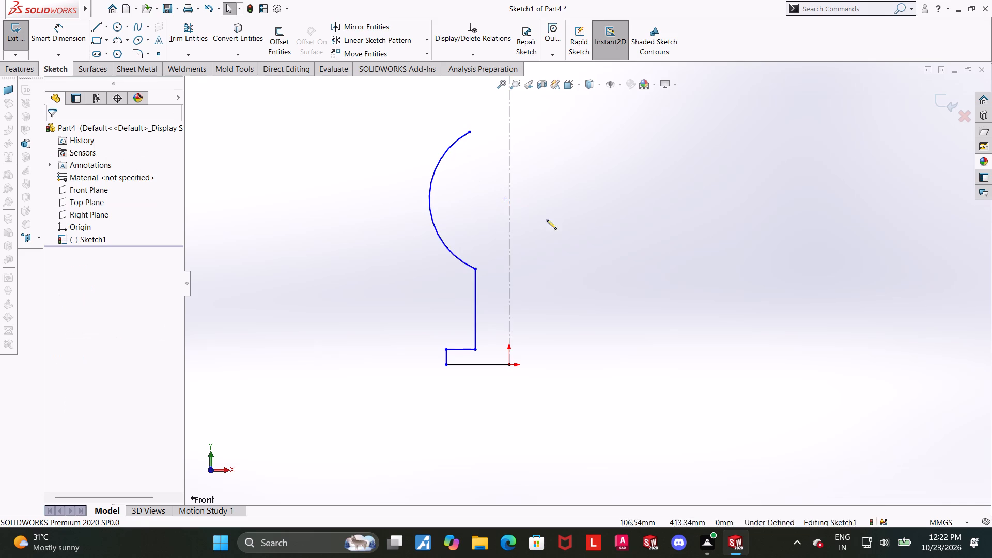
pyautogui.click(509, 210)
pyautogui.keyDown('ctrl'); pyautogui.click(504, 200); pyautogui.keyUp('ctrl')
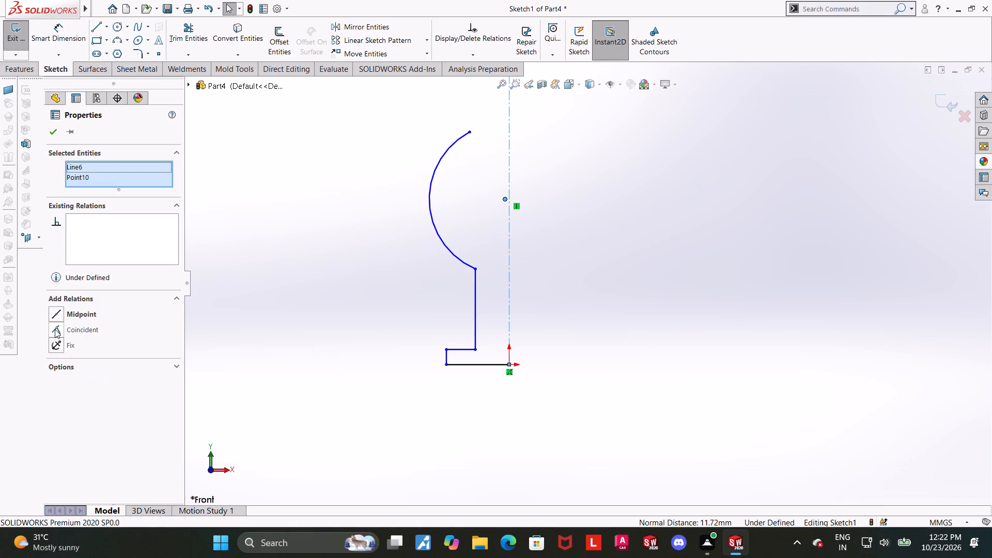
pyautogui.click(54, 332)
pyautogui.click(535, 287)
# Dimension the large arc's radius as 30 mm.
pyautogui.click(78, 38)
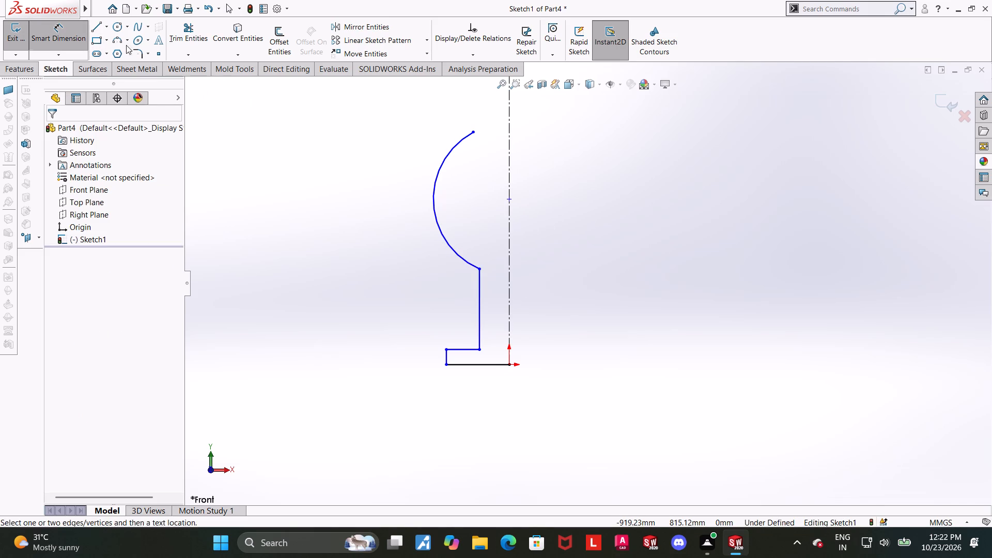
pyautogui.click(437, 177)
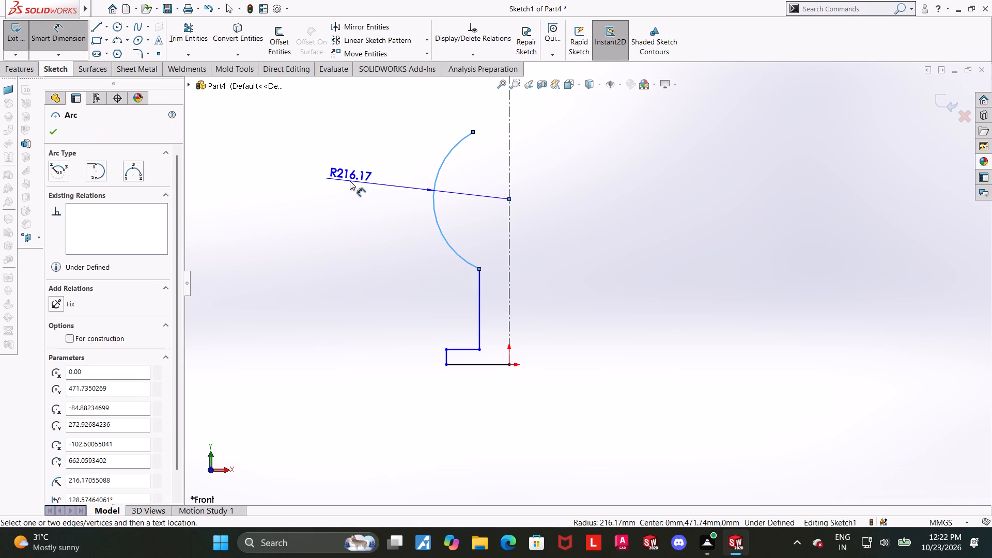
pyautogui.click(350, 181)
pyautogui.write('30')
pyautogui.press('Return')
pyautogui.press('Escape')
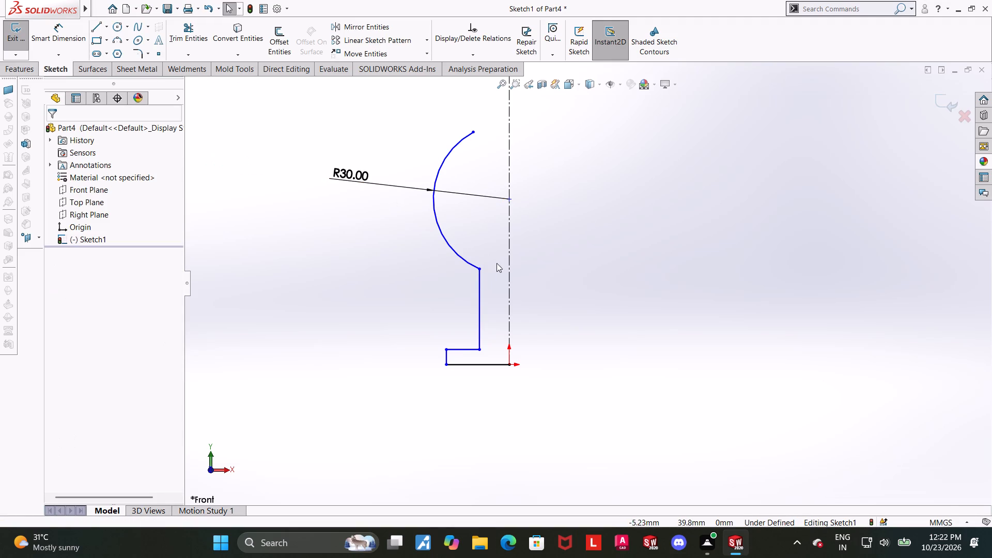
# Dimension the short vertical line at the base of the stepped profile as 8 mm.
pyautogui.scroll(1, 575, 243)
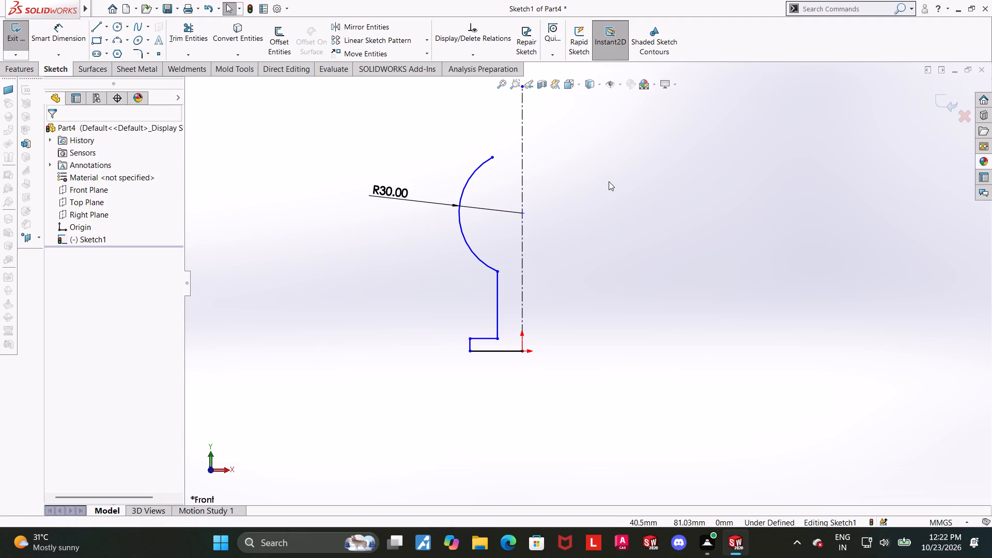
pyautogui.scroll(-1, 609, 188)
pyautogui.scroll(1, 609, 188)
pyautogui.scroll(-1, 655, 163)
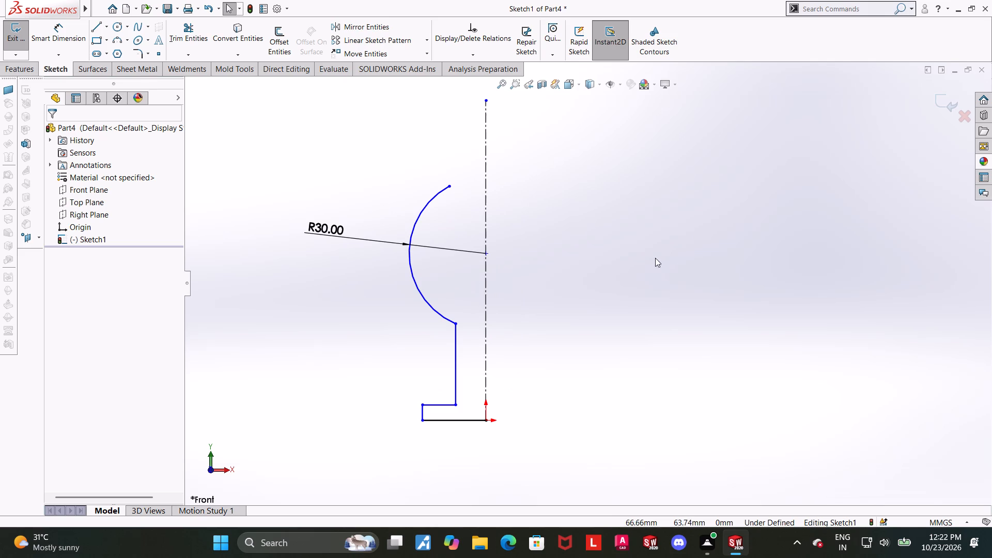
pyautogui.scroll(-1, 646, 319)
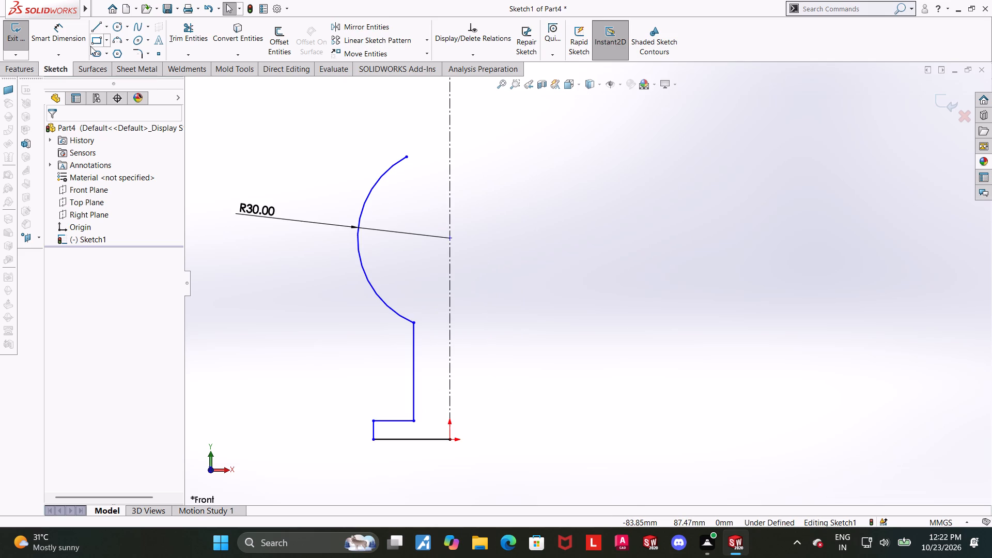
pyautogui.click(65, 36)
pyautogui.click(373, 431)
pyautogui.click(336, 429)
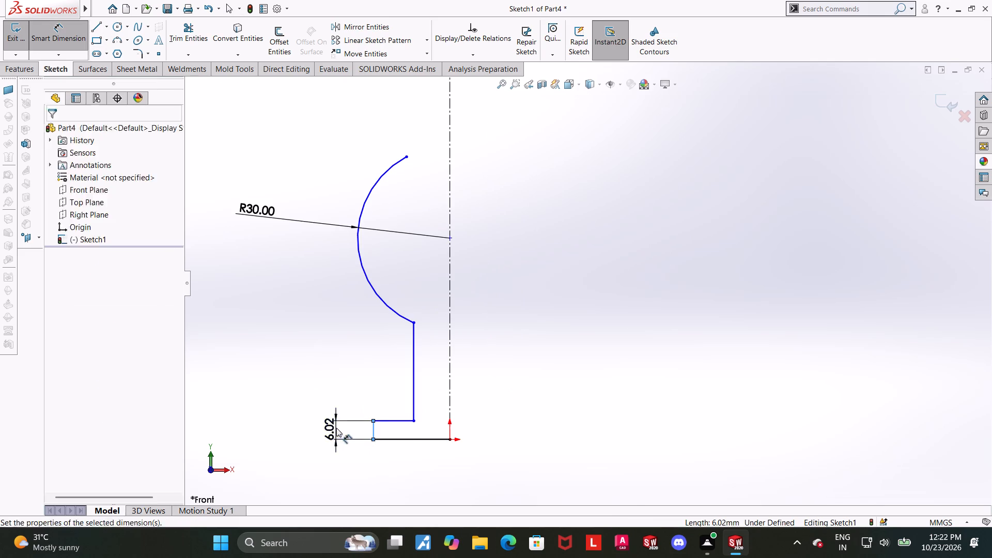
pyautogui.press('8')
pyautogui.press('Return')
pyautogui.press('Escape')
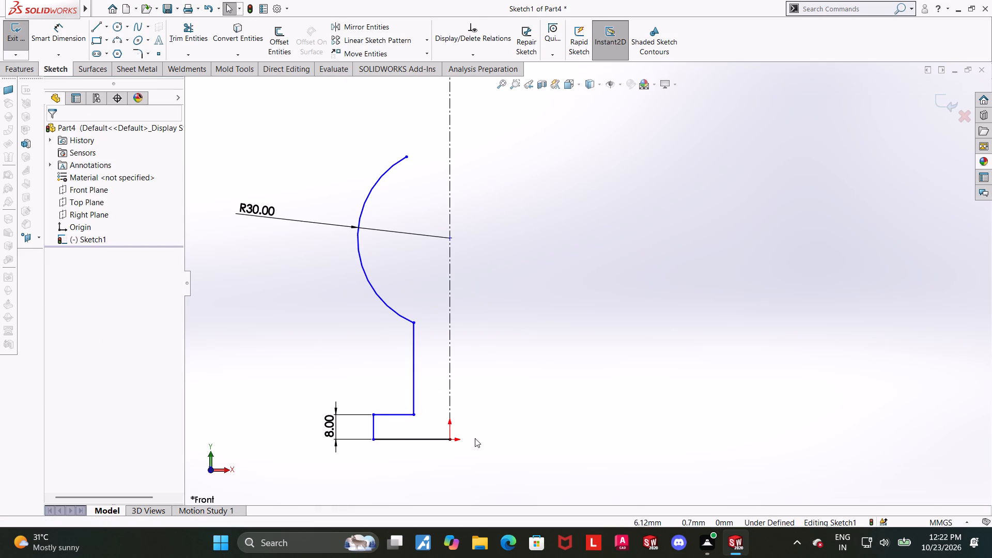
# Discard all changes to the half-profile sketch and exit it.
pyautogui.scroll(1, 505, 442)
pyautogui.scroll(-1, 554, 350)
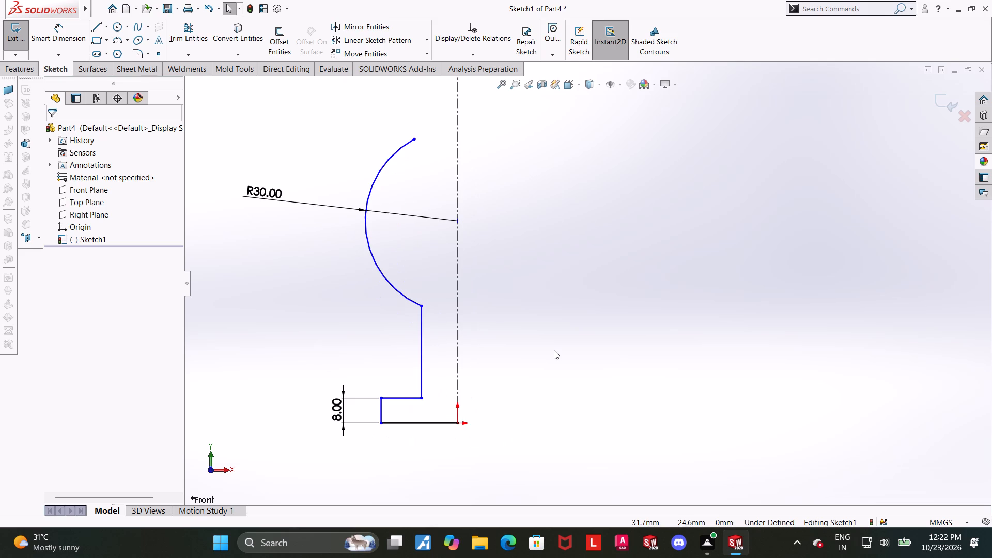
pyautogui.scroll(-1, 554, 350)
pyautogui.scroll(1, 559, 349)
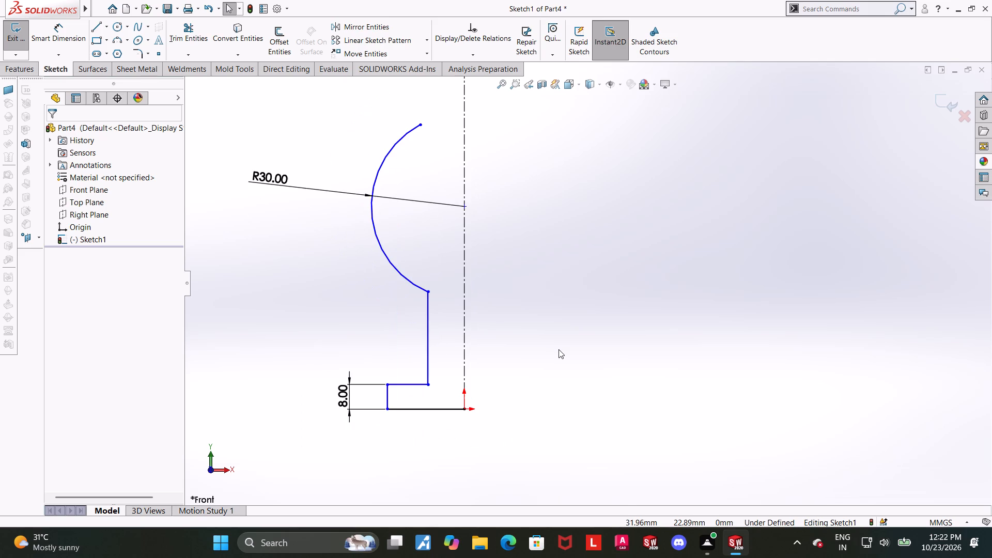
pyautogui.scroll(-1, 553, 292)
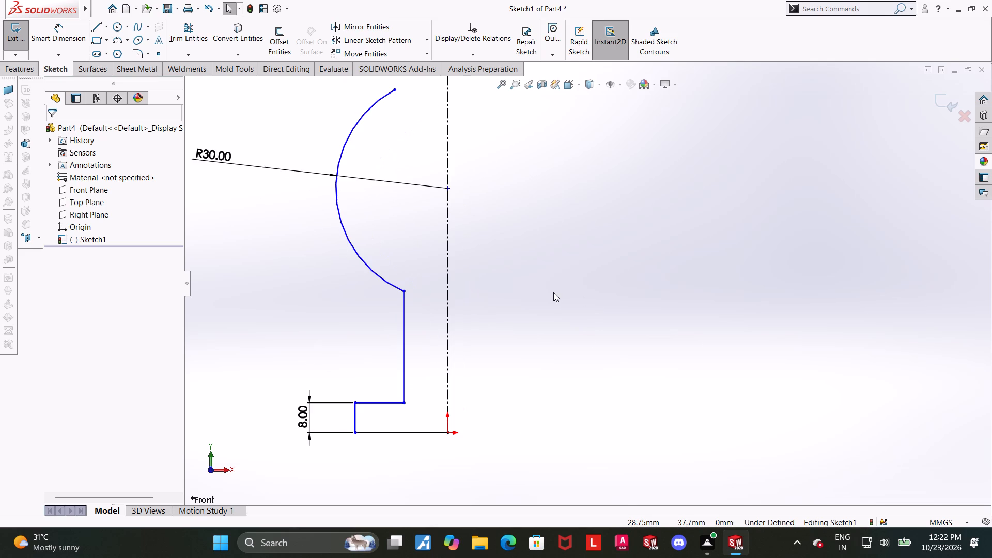
pyautogui.scroll(2, 553, 292)
pyautogui.scroll(-1, 553, 292)
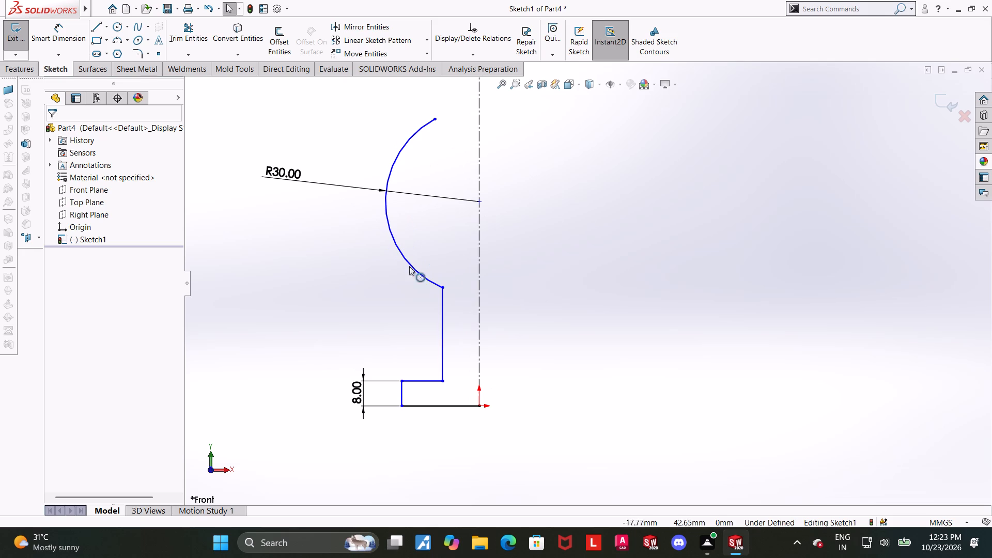
pyautogui.doubleClick(285, 176)
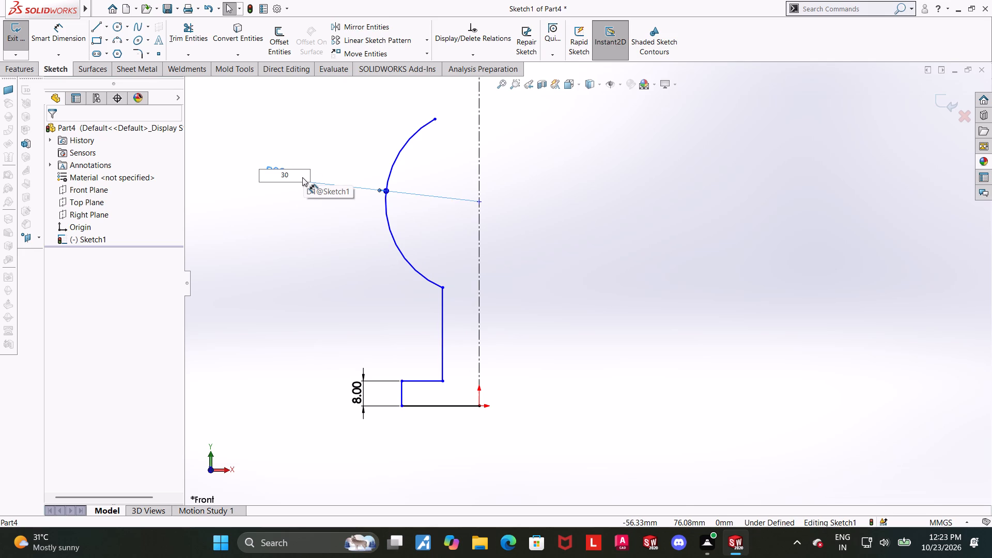
pyautogui.click(960, 121)
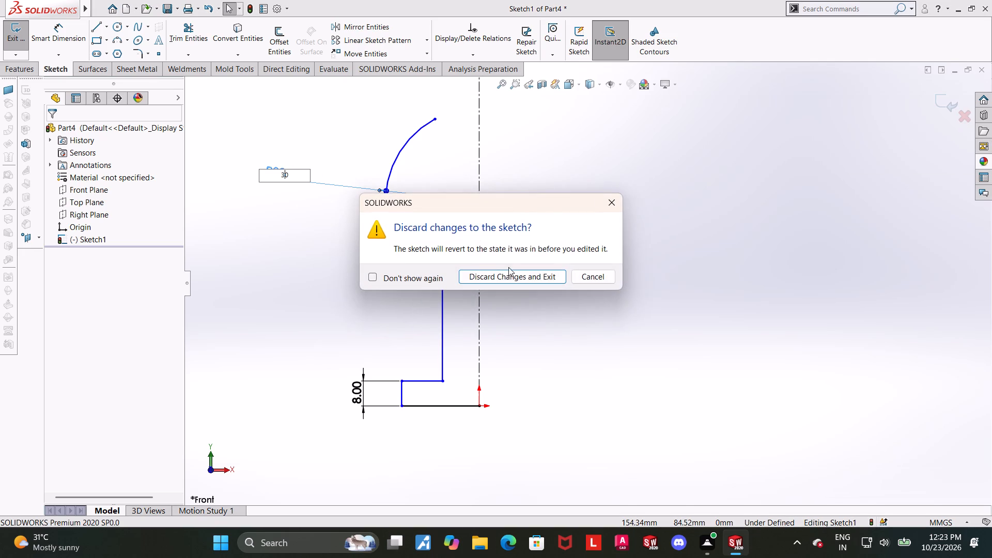
pyautogui.click(515, 278)
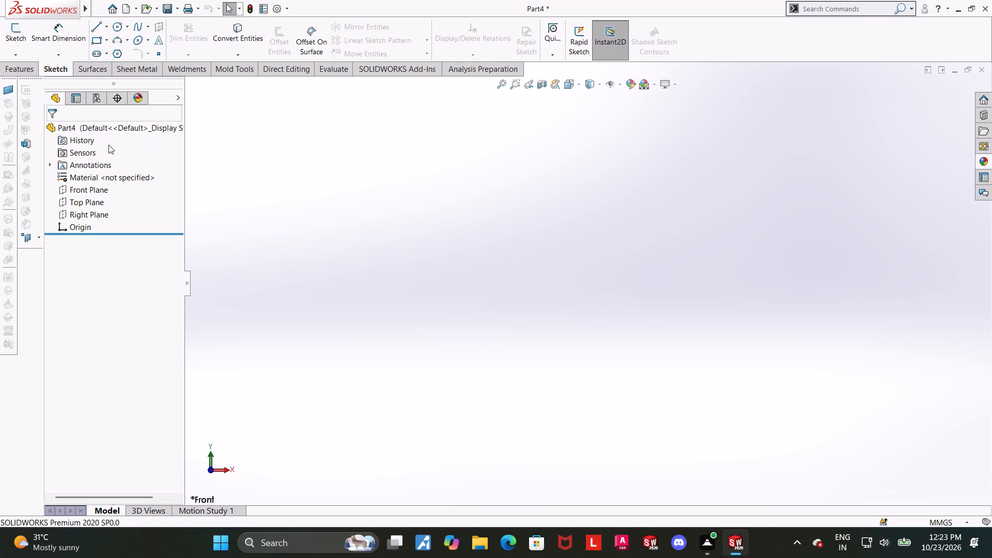
# Start a sketch on the Top Plane and draw a circle of about 87 mm diameter centered on the origin.
pyautogui.click(85, 199)
pyautogui.click(92, 181)
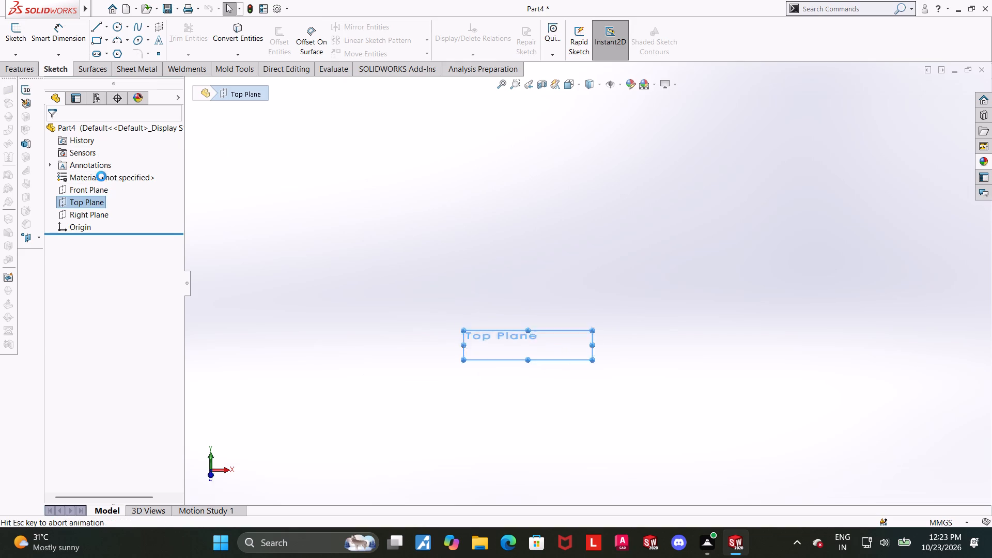
pyautogui.click(114, 26)
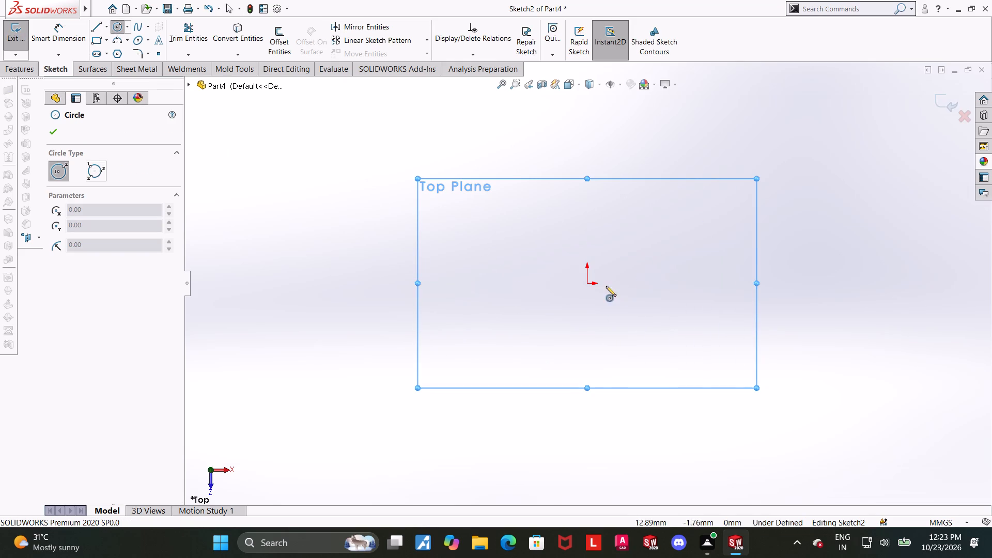
pyautogui.click(586, 282)
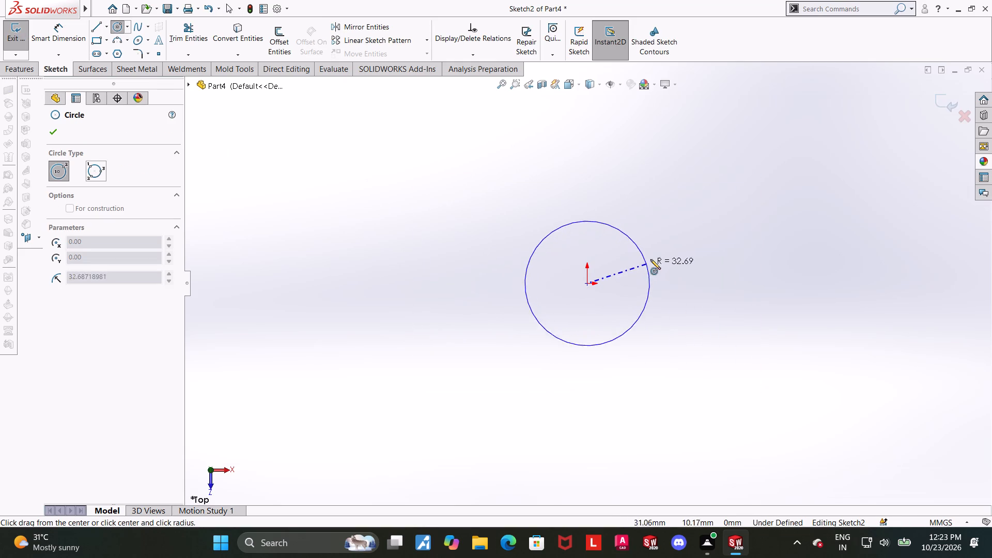
pyautogui.click(665, 254)
pyautogui.press('Escape')
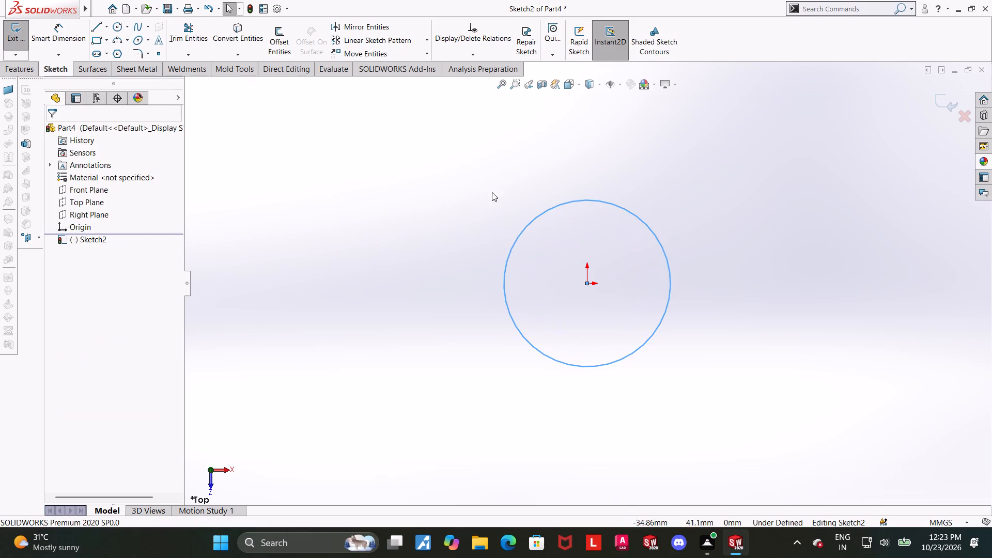
# Dimension the circle's diameter as 8 mm and place the dimension clear of the circle.
pyautogui.click(82, 26)
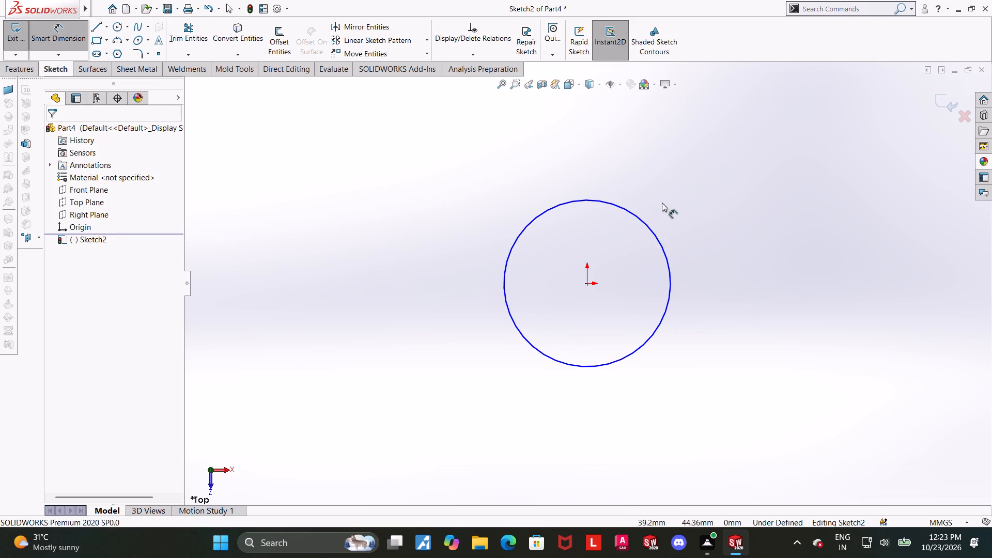
pyautogui.click(644, 221)
pyautogui.click(671, 200)
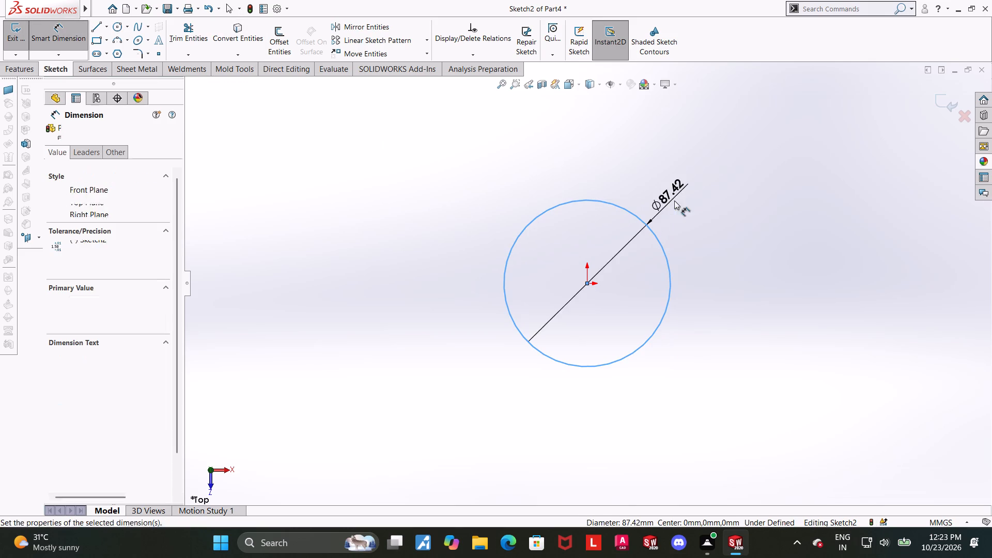
pyautogui.press('8')
pyautogui.press('Return')
pyautogui.press('Escape')
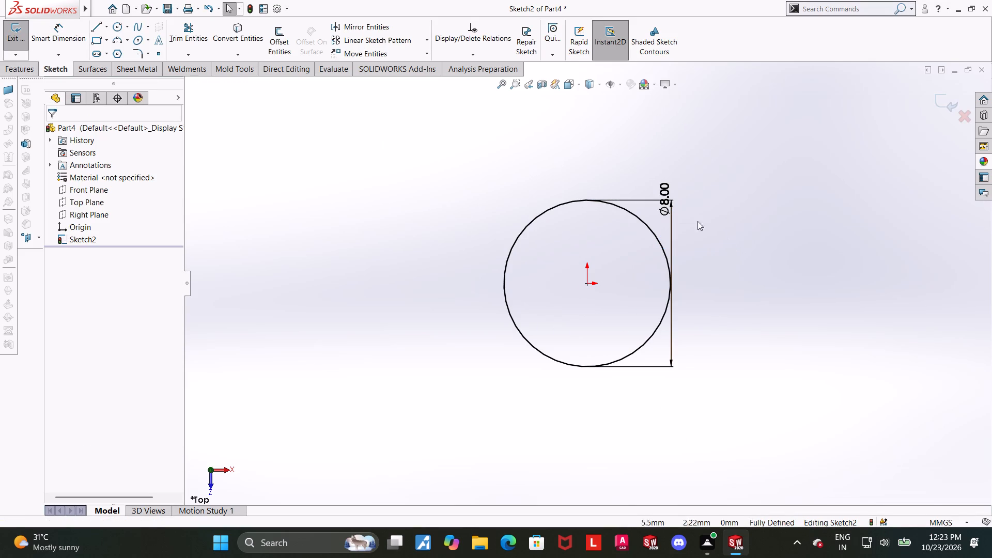
pyautogui.moveTo(660, 200); pyautogui.dragTo(694, 199)
pyautogui.press('Escape')
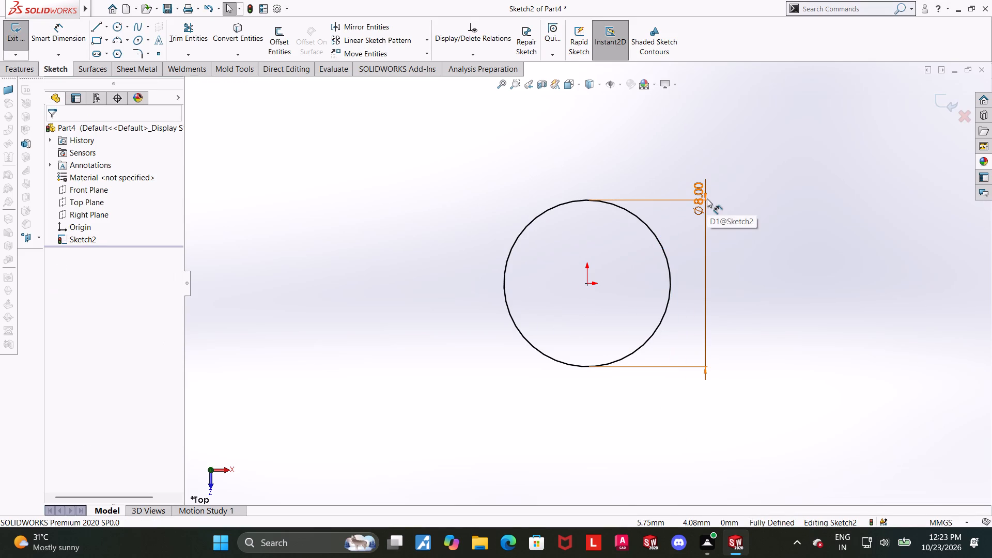
# Set the circle's diameter to 72 mm and exit the sketch.
pyautogui.doubleClick(706, 198)
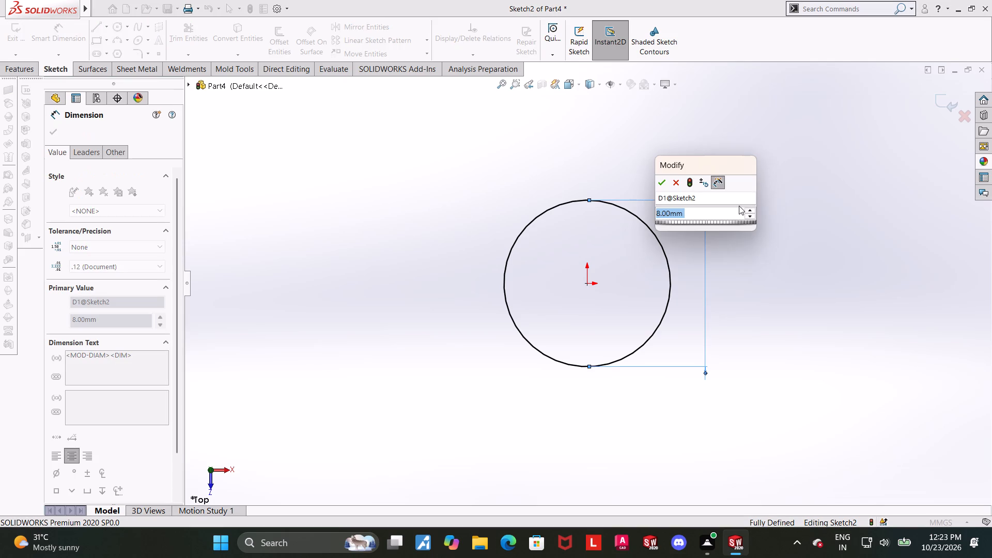
pyautogui.write('72')
pyautogui.press('Return')
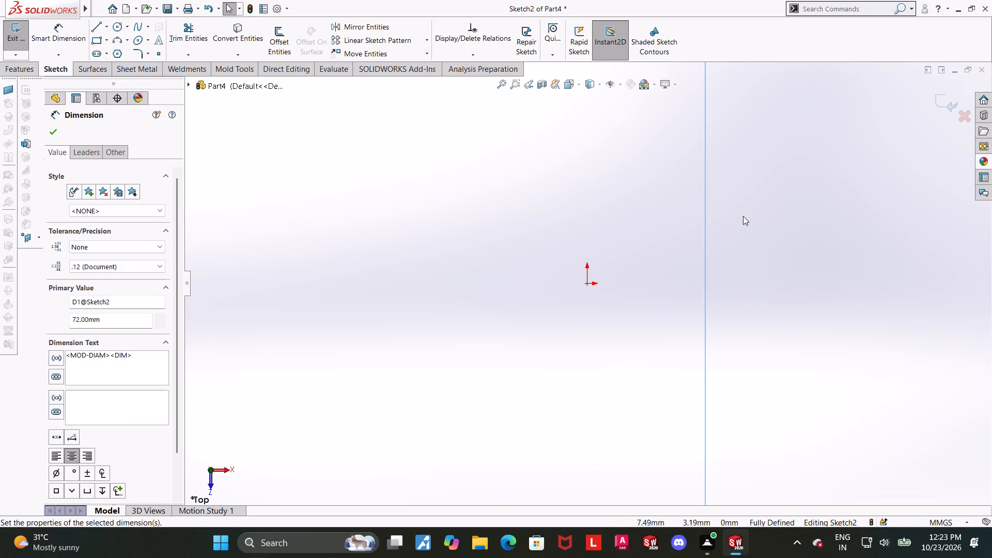
pyautogui.scroll(9, 627, 288)
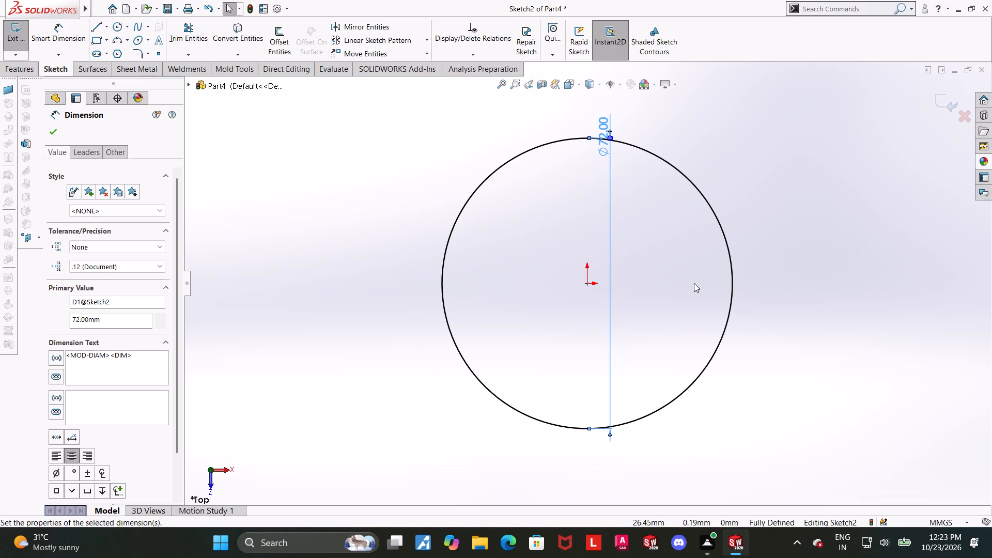
pyautogui.scroll(1, 694, 283)
pyautogui.moveTo(679, 316); pyautogui.dragTo(678, 242, button='middle')
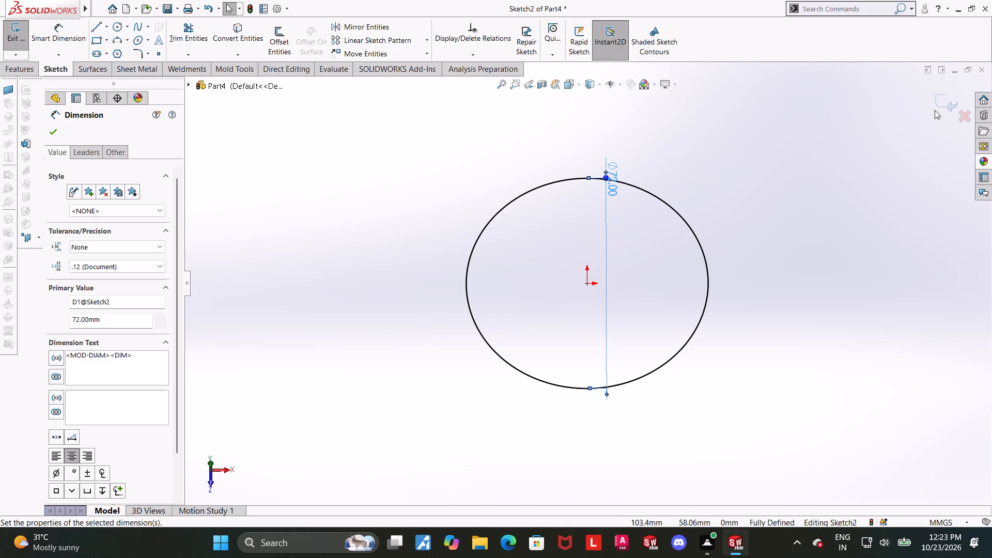
pyautogui.click(935, 105)
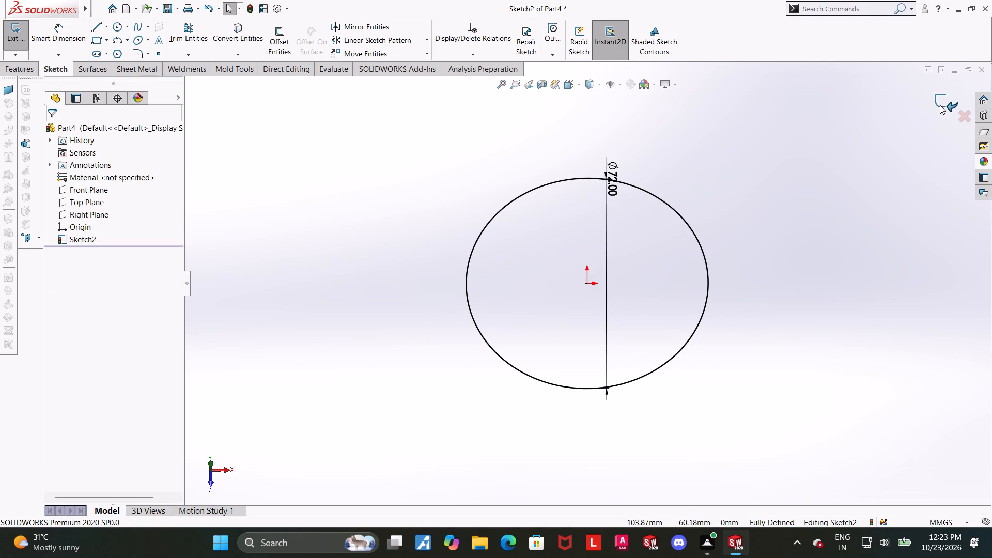
pyautogui.click(940, 104)
# Extrude the 72 mm circle as a blind boss 8 mm deep.
pyautogui.click(23, 64)
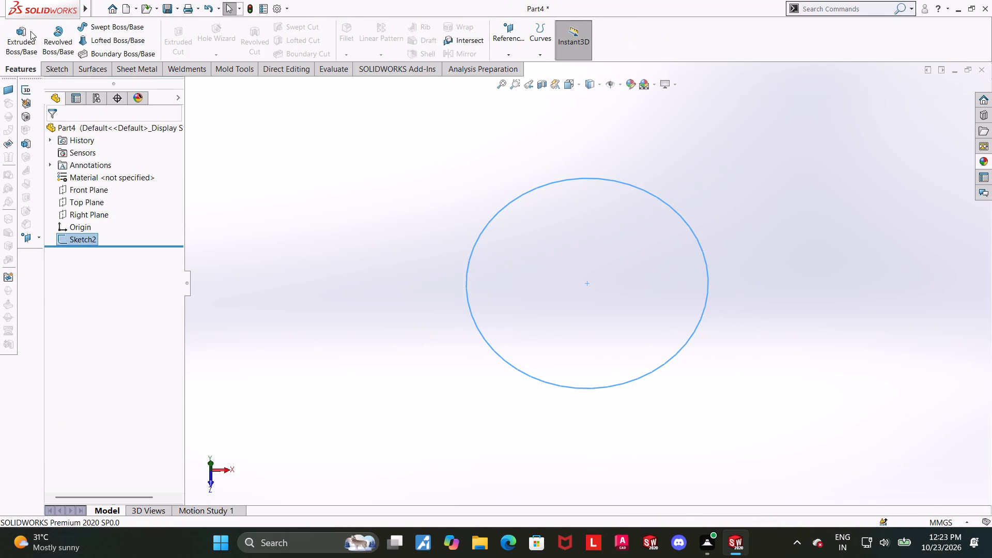
pyautogui.click(30, 29)
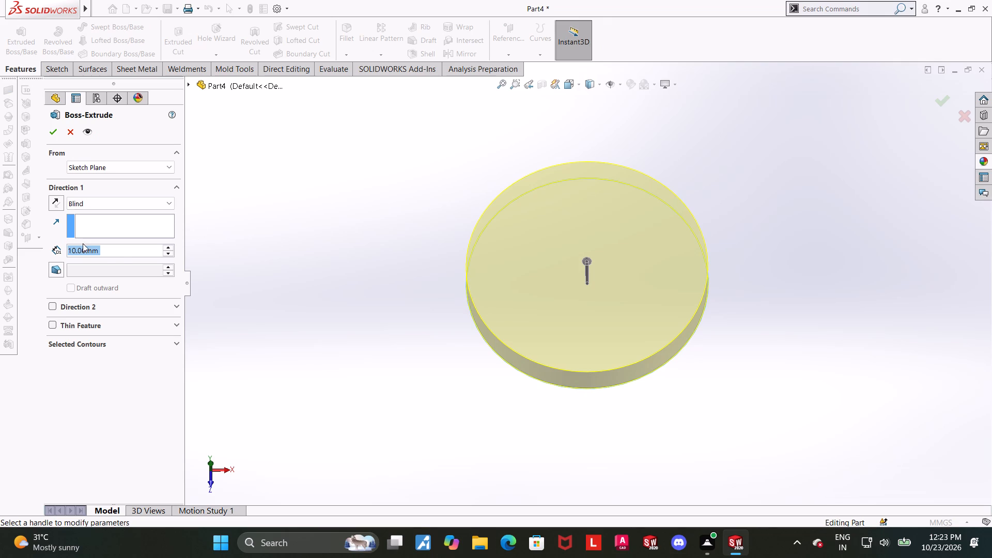
pyautogui.press('8')
pyautogui.press('Return')
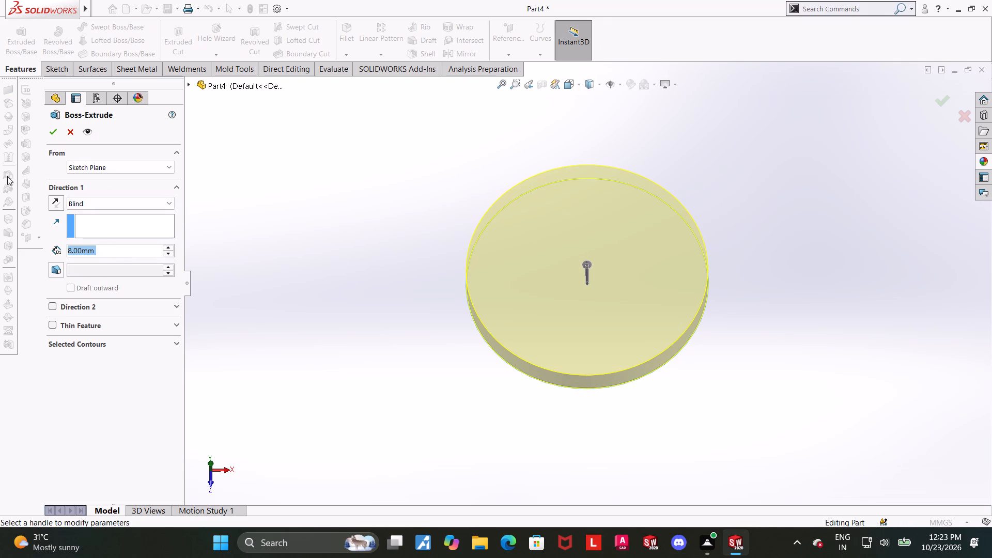
pyautogui.click(48, 135)
pyautogui.click(372, 266)
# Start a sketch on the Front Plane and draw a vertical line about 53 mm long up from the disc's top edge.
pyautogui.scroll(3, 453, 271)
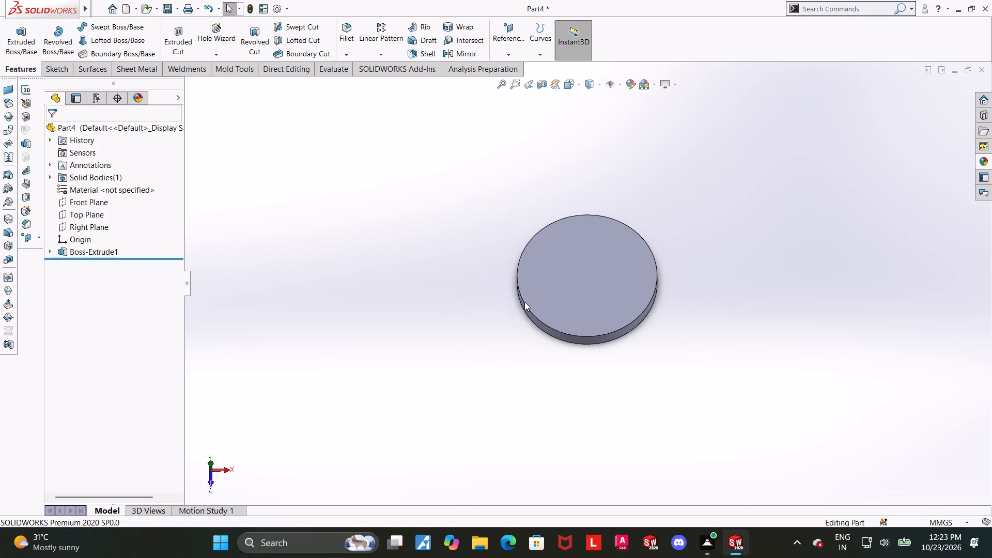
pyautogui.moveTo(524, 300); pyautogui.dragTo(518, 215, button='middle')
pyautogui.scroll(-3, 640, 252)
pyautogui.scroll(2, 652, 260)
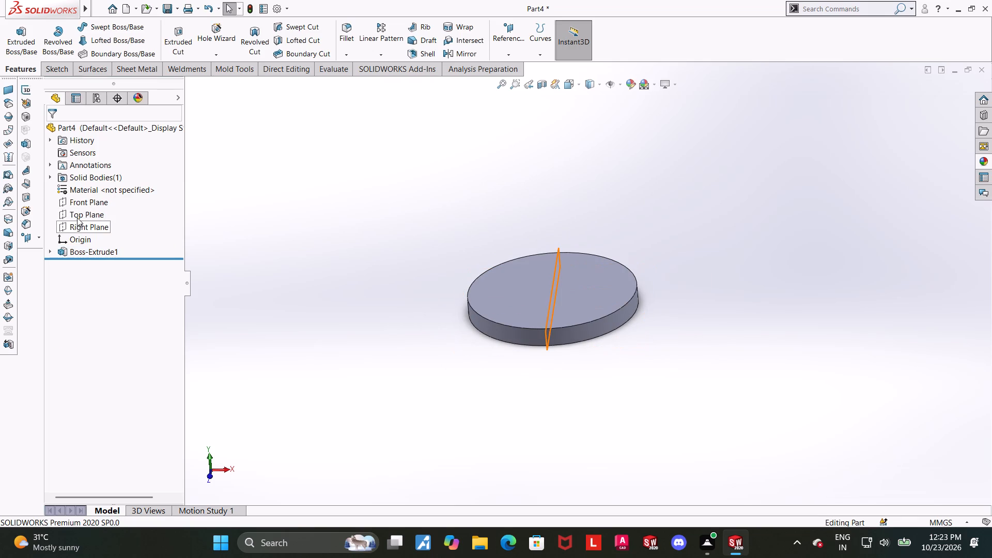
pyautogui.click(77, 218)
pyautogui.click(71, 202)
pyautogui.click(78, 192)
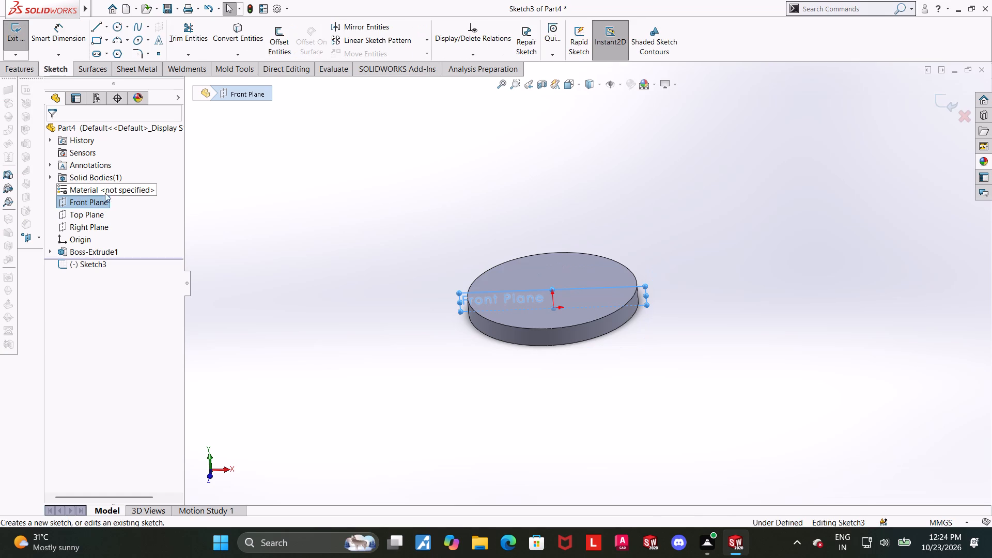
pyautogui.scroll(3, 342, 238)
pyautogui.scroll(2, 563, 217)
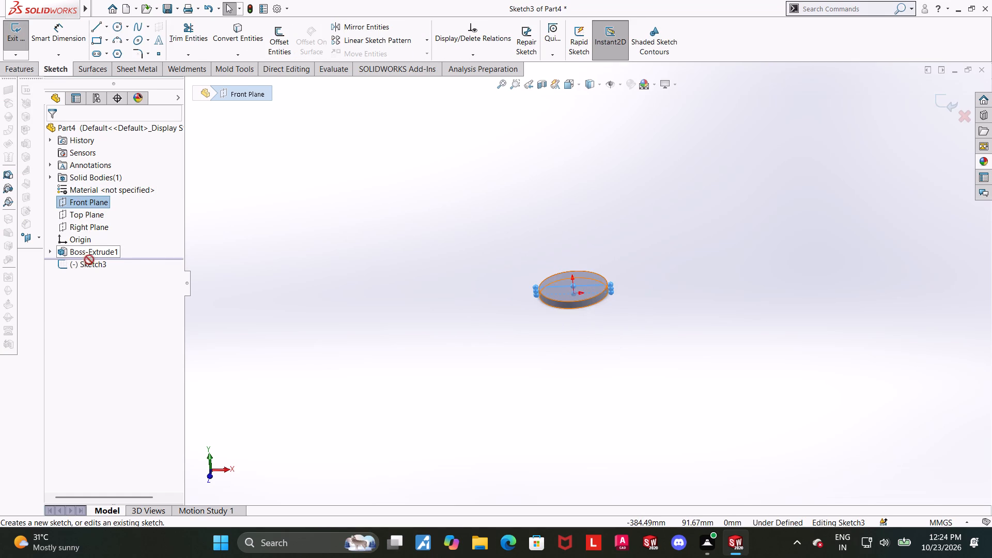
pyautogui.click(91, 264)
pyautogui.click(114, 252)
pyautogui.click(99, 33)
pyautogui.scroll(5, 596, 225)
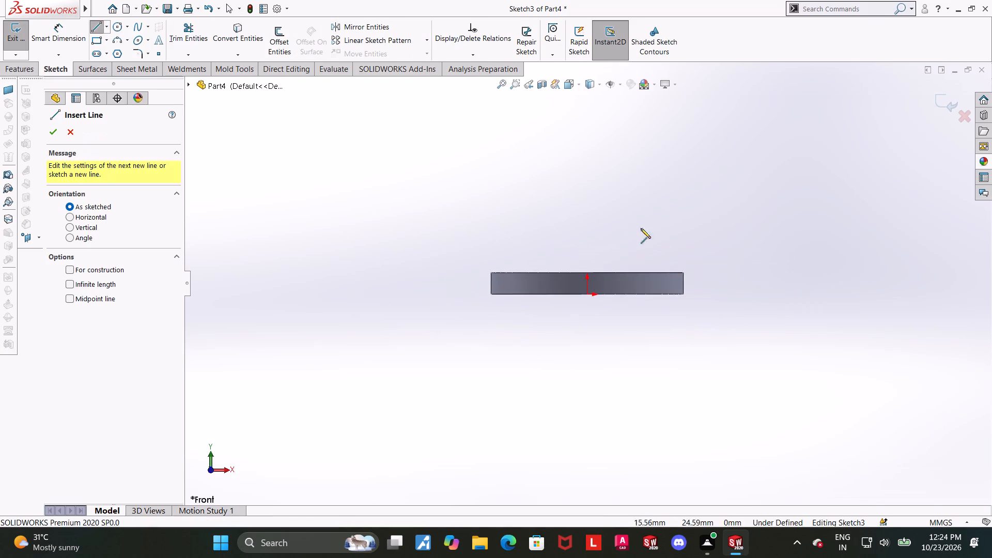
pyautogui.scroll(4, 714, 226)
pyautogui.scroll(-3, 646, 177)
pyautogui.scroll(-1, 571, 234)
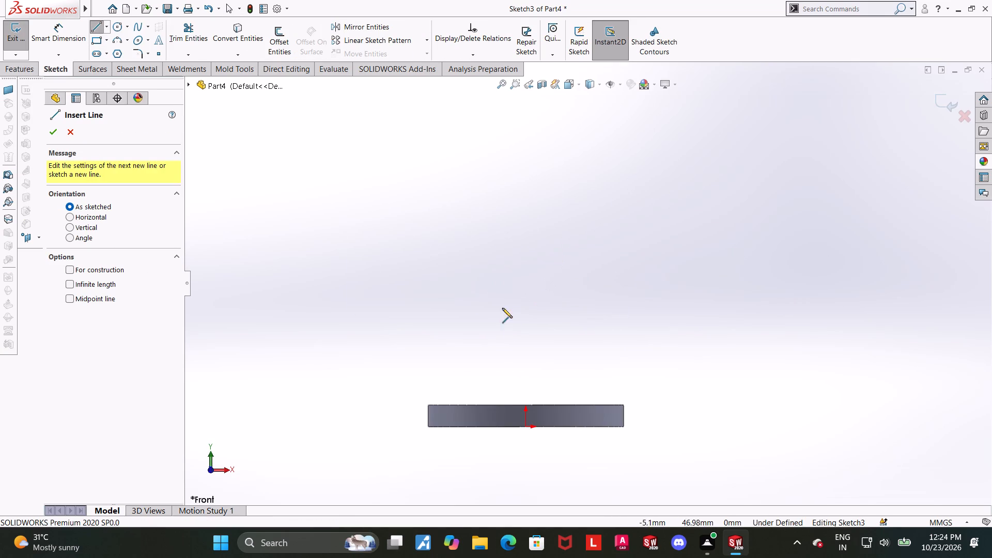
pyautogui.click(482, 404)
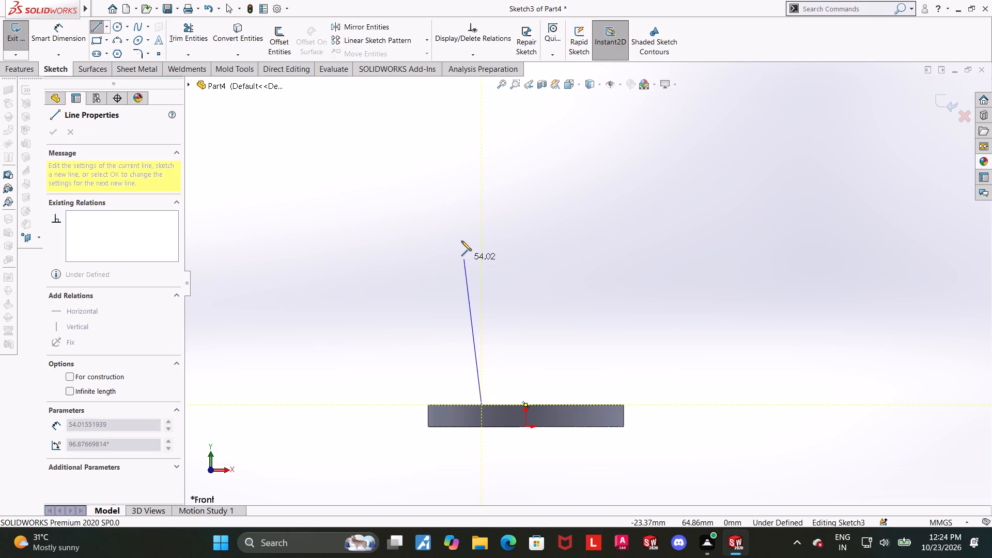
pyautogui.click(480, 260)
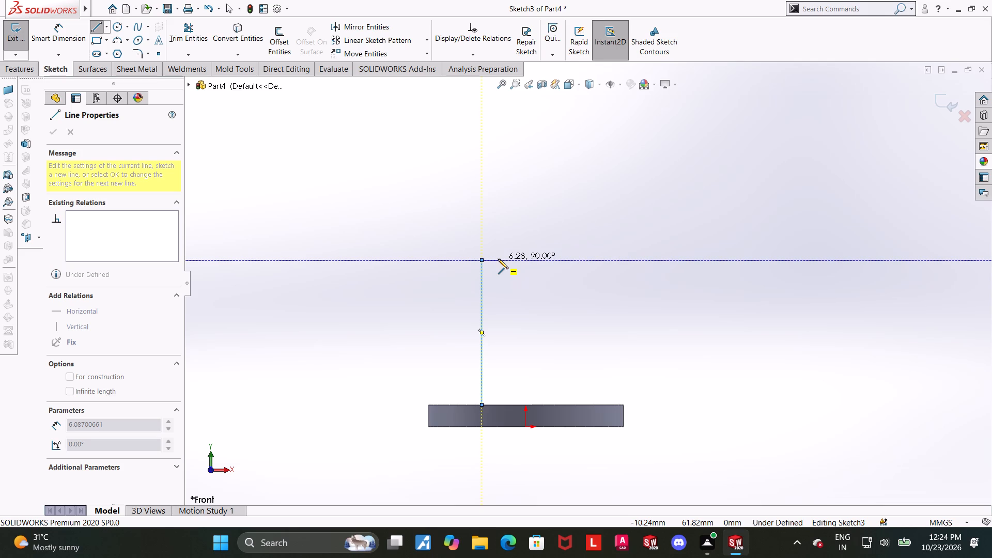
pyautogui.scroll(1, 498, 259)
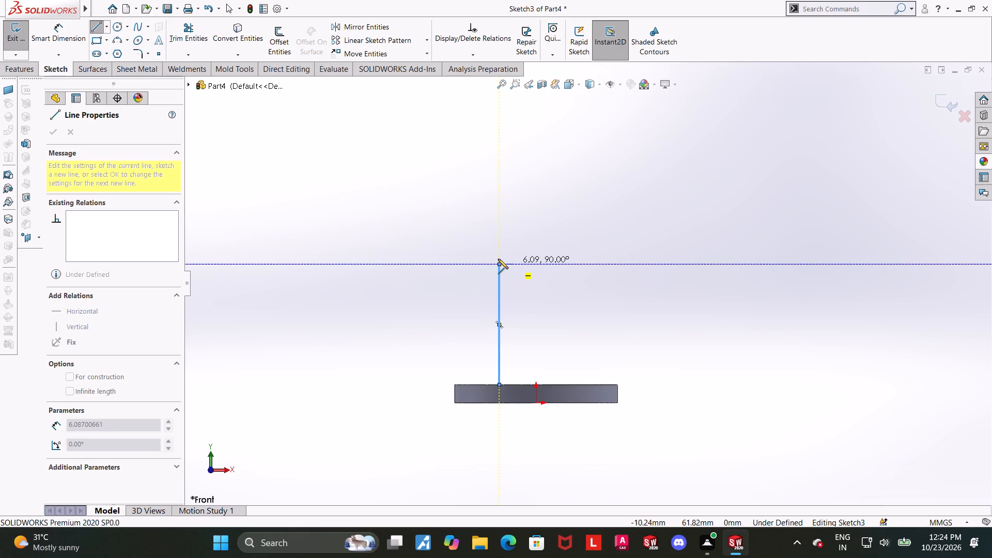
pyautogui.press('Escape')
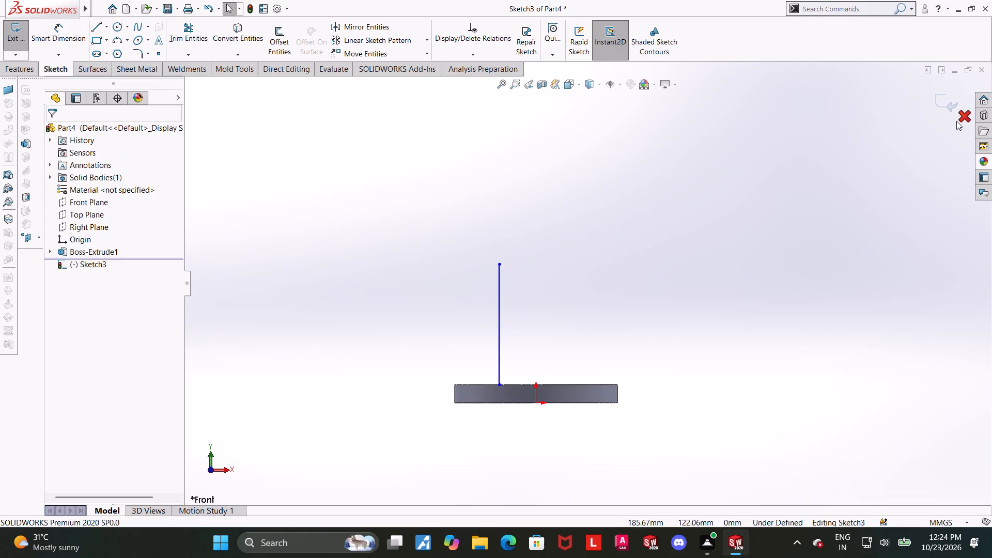
# Discard the Front Plane sketch and undo the base disc's extrusion and circle sketch, back to an empty part.
pyautogui.click(956, 121)
pyautogui.click(509, 281)
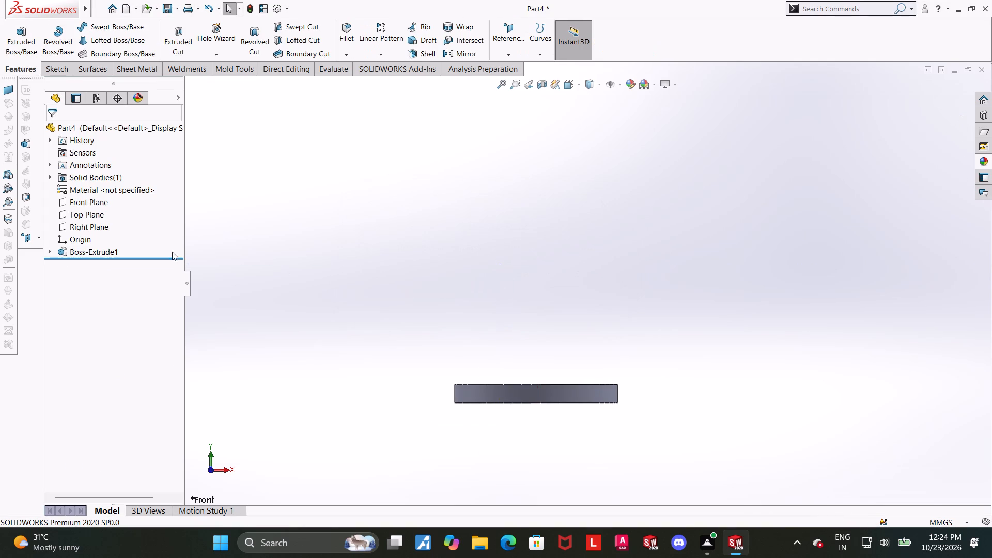
pyautogui.hotkey('ctrl', 'z')
pyautogui.hotkey('ctrl', 'z')
pyautogui.hotkey('ctrl', 'z')
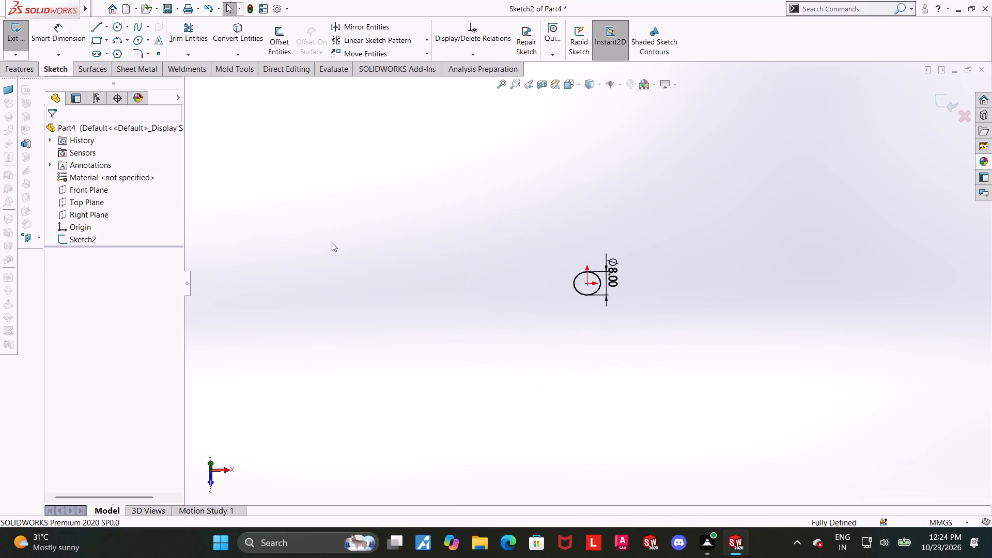
pyautogui.hotkey('ctrl', 'z')
pyautogui.hotkey('ctrl', 'z')
pyautogui.hotkey('ctrl', 'z')
pyautogui.hotkey('ctrl', 'z')
pyautogui.hotkey('ctrl', 'z')
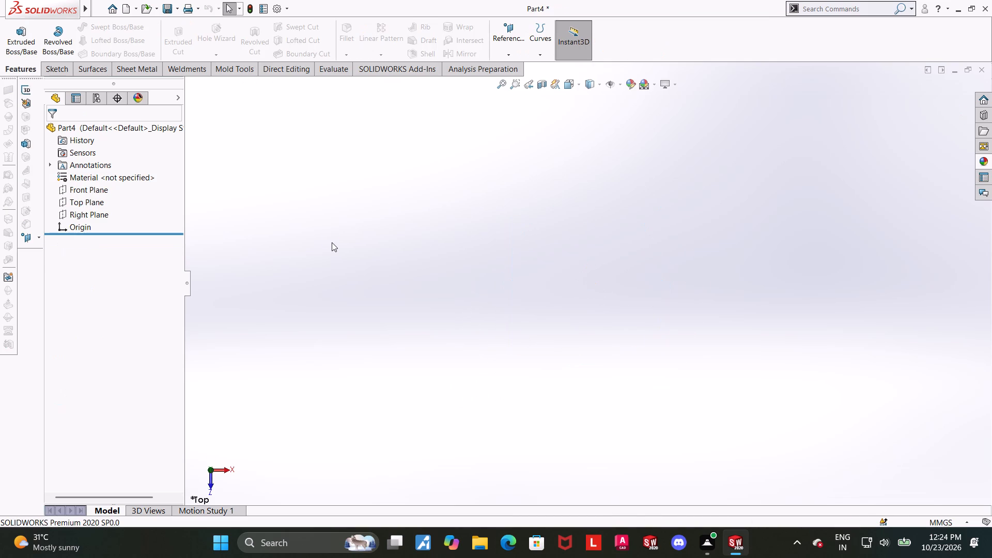
# On the Front Plane, sketch a stepped line chain from the origin: about 93 mm left, short rise, about 56 mm back, and a tall upright.
pyautogui.press('Escape')
pyautogui.click(87, 194)
pyautogui.click(89, 180)
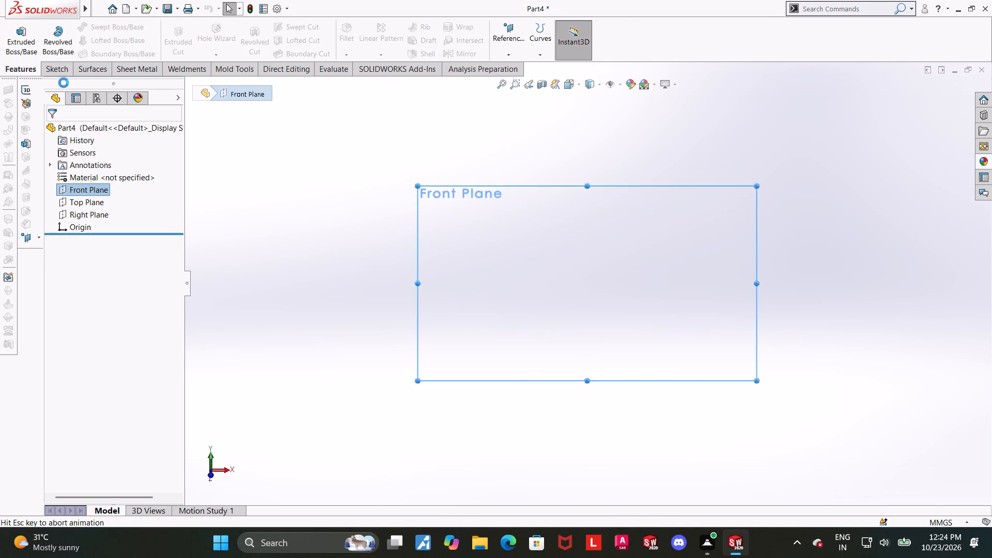
pyautogui.click(95, 24)
pyautogui.scroll(5, 716, 232)
pyautogui.scroll(-3, 692, 273)
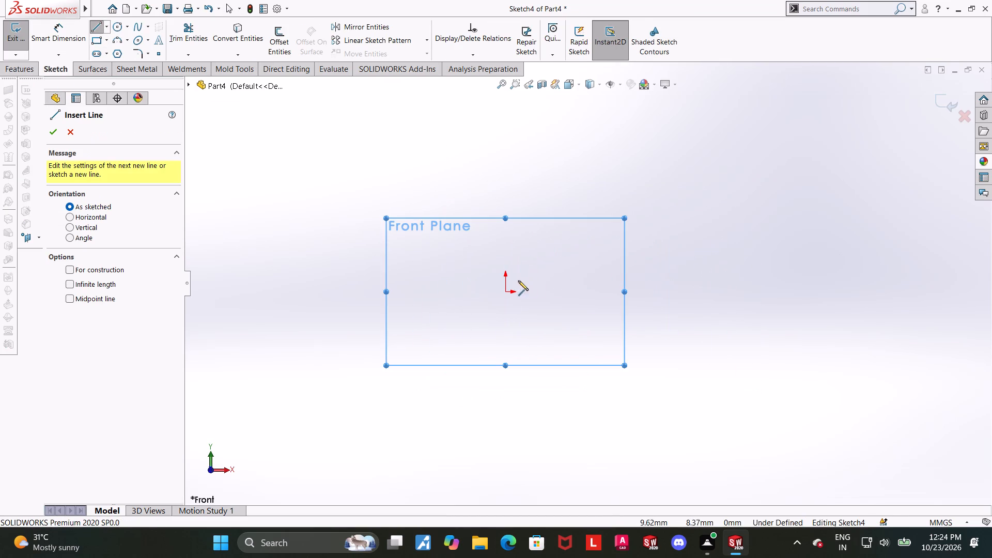
pyautogui.click(504, 293)
pyautogui.click(381, 291)
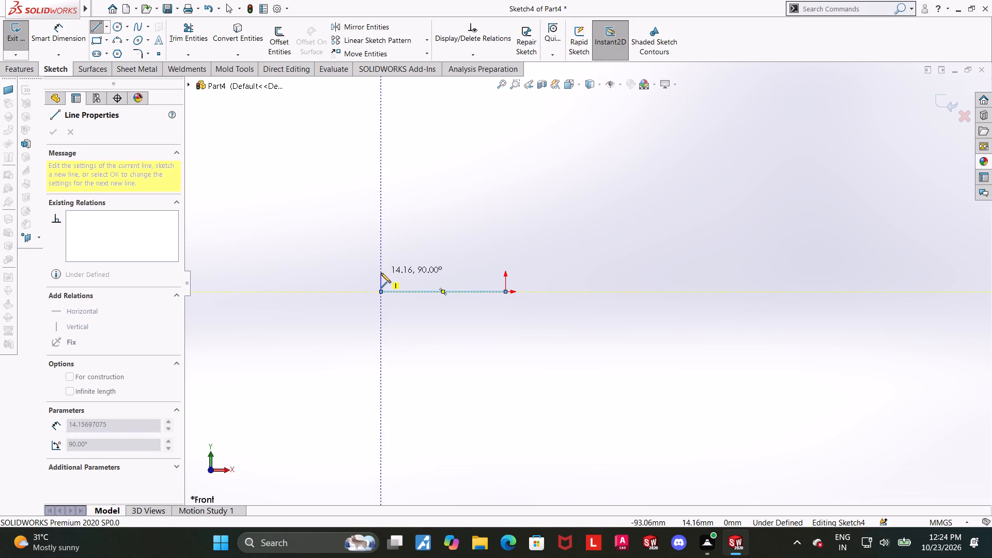
pyautogui.click(381, 267)
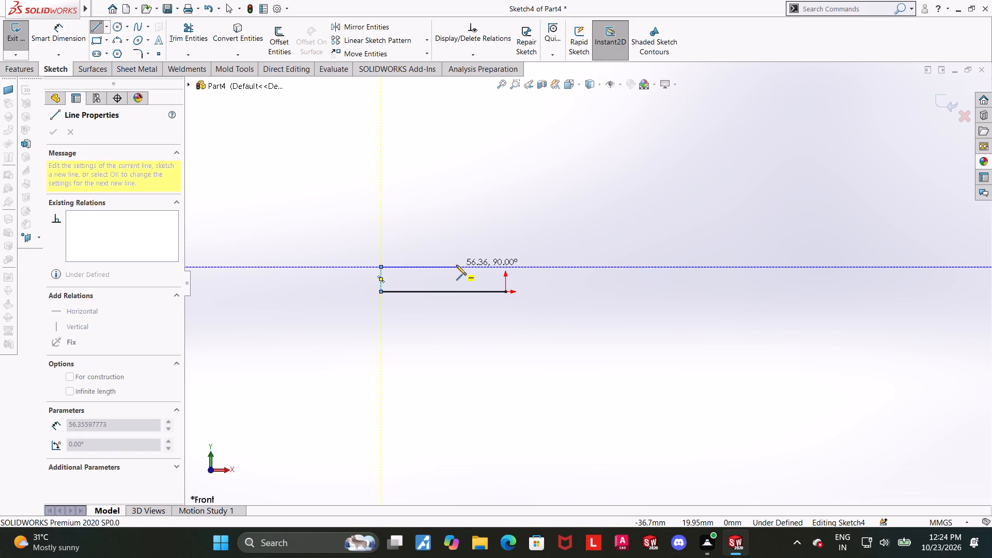
pyautogui.click(456, 265)
pyautogui.scroll(4, 457, 251)
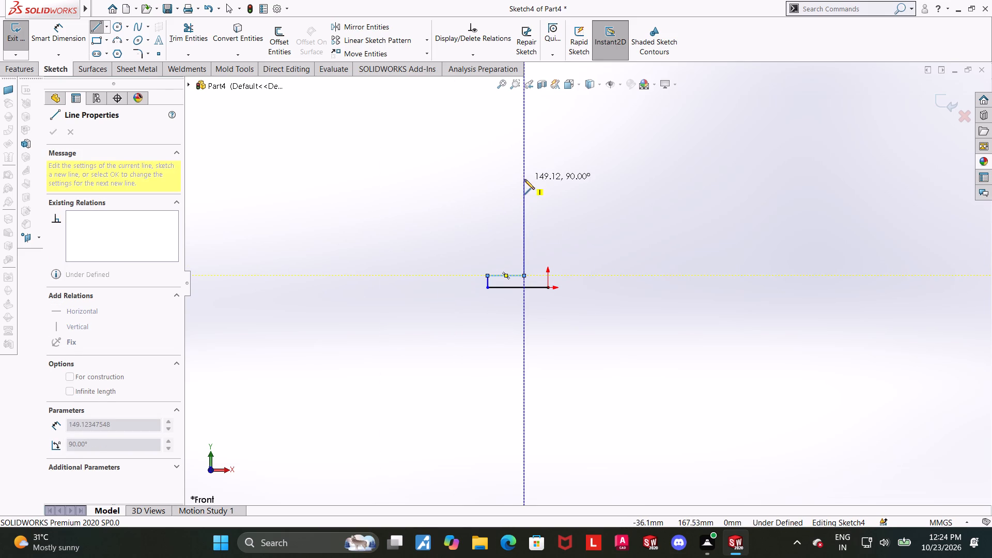
pyautogui.click(523, 191)
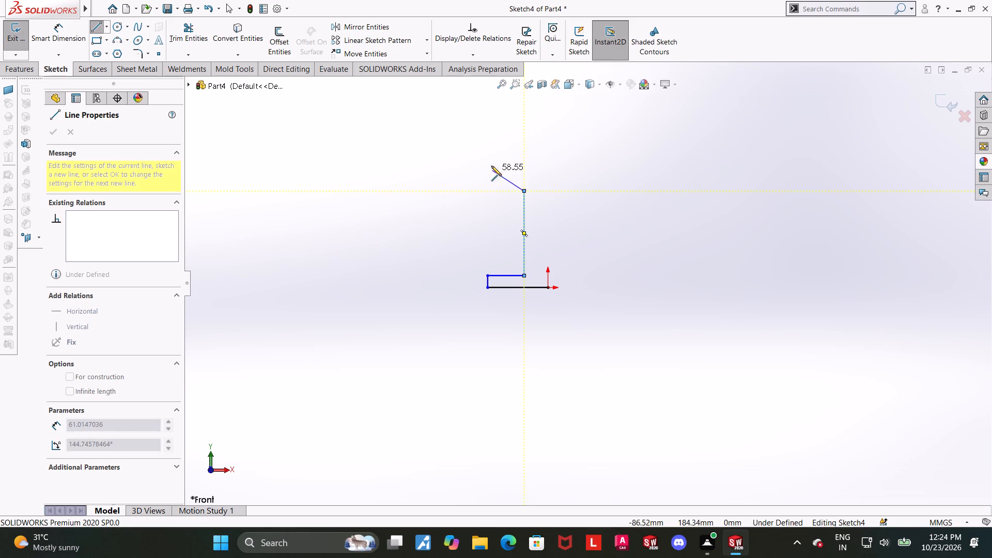
pyautogui.scroll(-4, 526, 191)
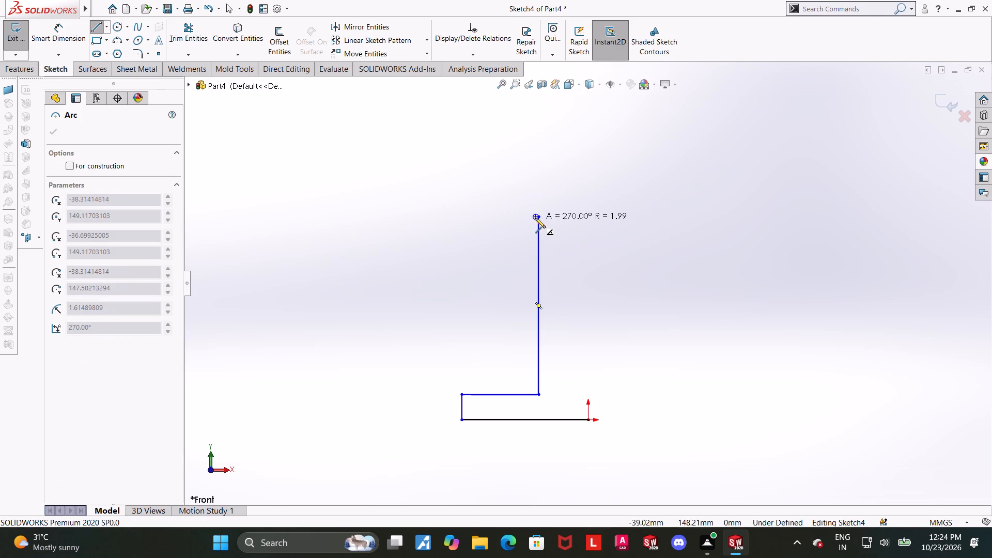
pyautogui.press('Escape')
# Draw a vertical construction centerline about 268 mm long upward from the origin.
pyautogui.click(106, 29)
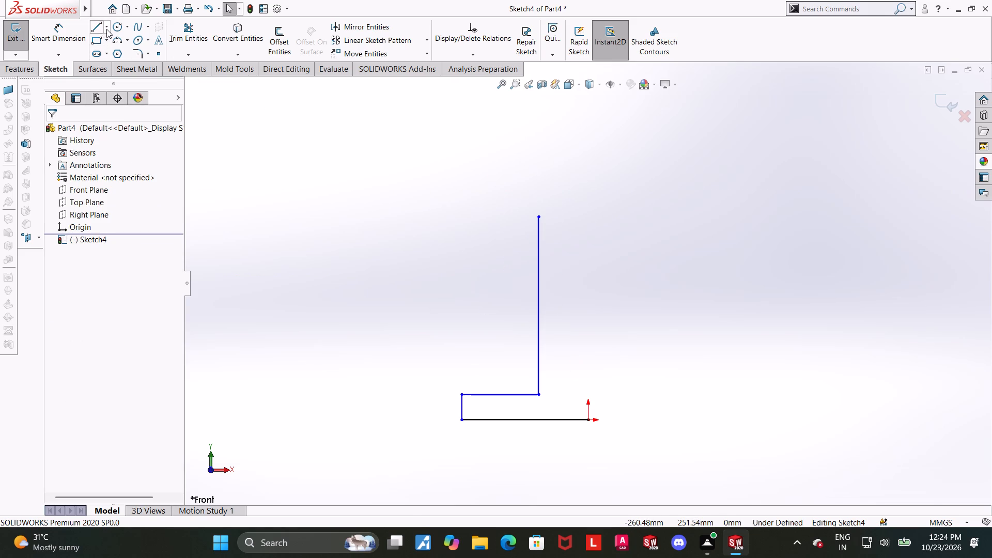
pyautogui.click(109, 57)
pyautogui.click(588, 419)
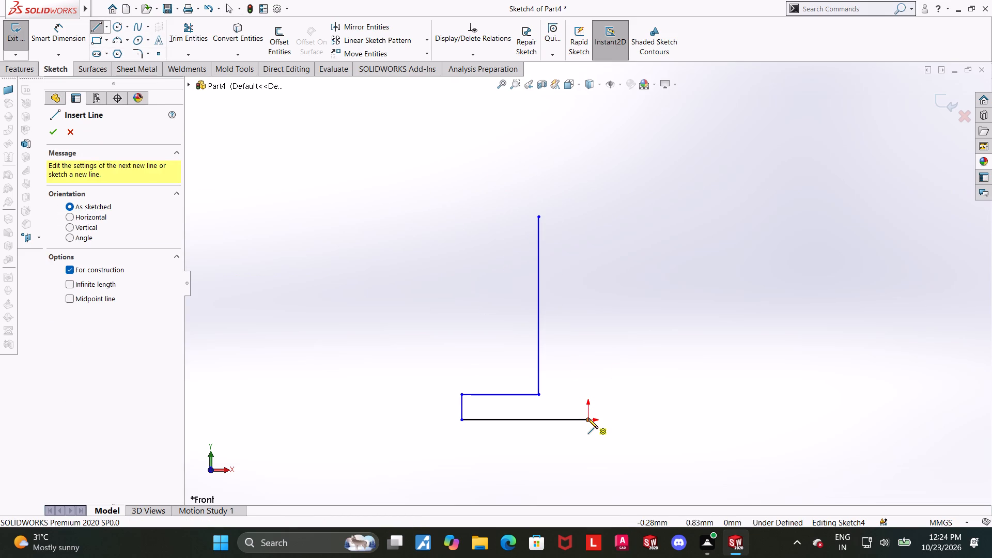
pyautogui.scroll(5, 593, 411)
pyautogui.click(591, 125)
pyautogui.press('Escape')
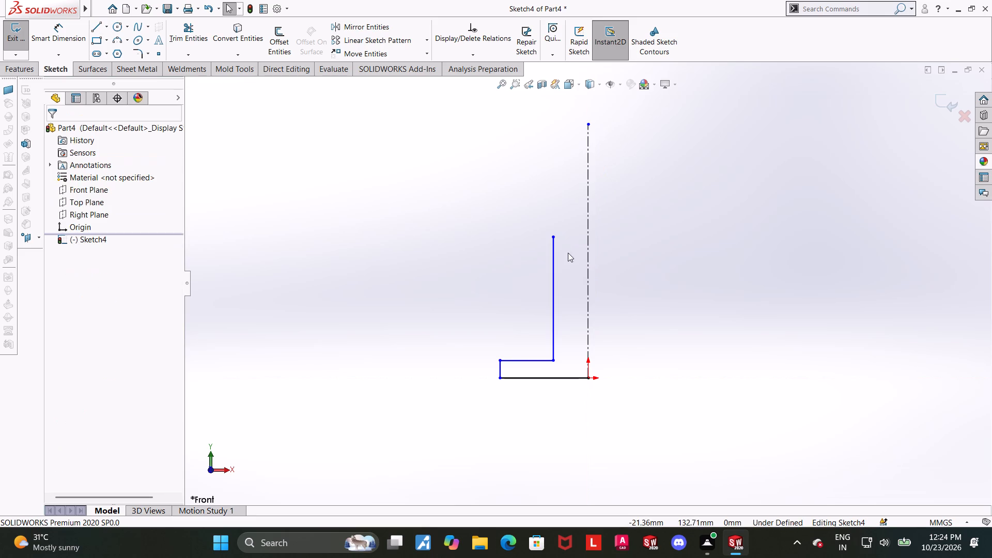
# Move the upright line's top endpoint to about 66 mm above the origin and about 49 mm from the centerline.
pyautogui.moveTo(553, 236); pyautogui.dragTo(552, 316)
pyautogui.press('Escape')
pyautogui.scroll(-1, 659, 324)
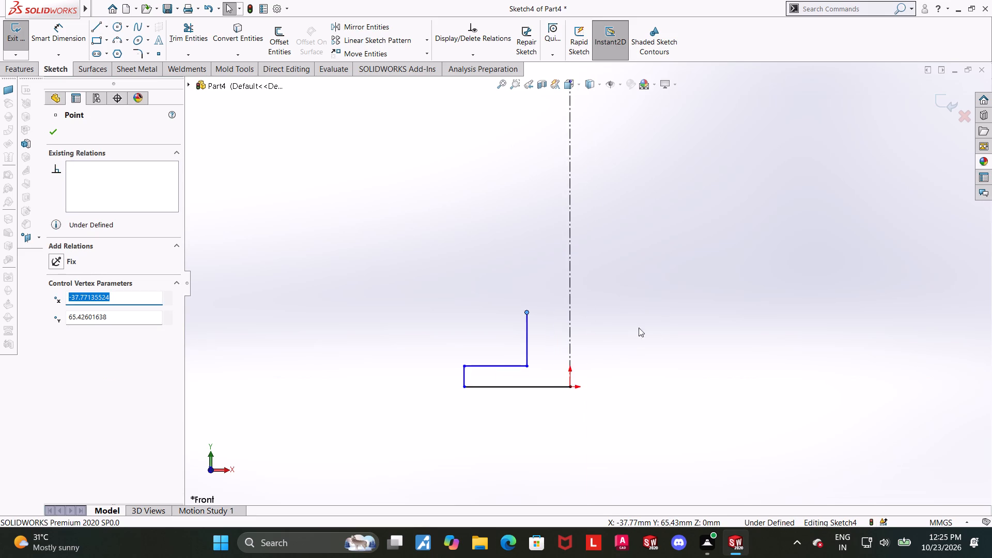
pyautogui.scroll(-1, 639, 328)
pyautogui.moveTo(503, 305); pyautogui.dragTo(489, 306)
pyautogui.press('Escape')
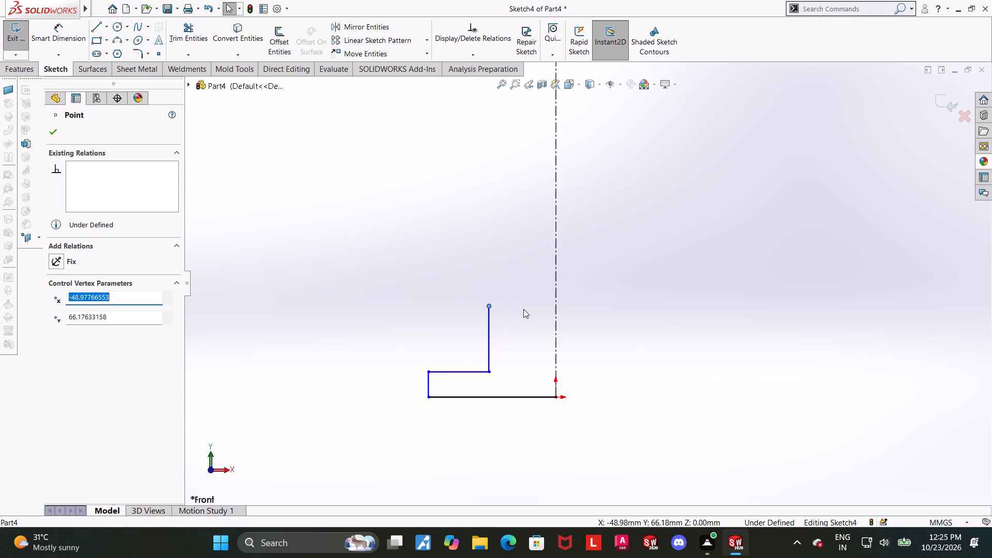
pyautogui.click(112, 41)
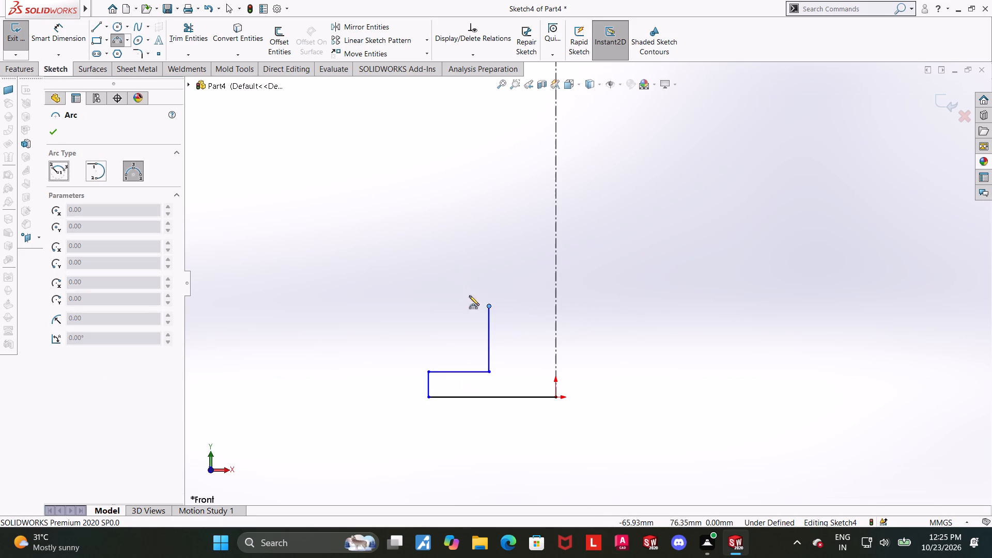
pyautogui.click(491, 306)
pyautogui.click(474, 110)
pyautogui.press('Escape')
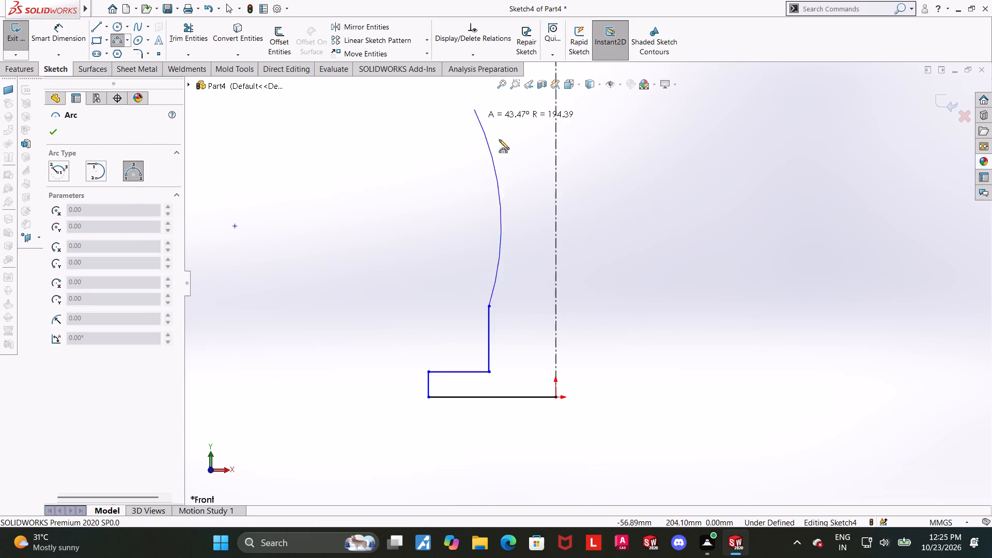
# Draw a three-point arc upward from the upright line's top endpoint, bulging away from the centerline.
pyautogui.click(115, 40)
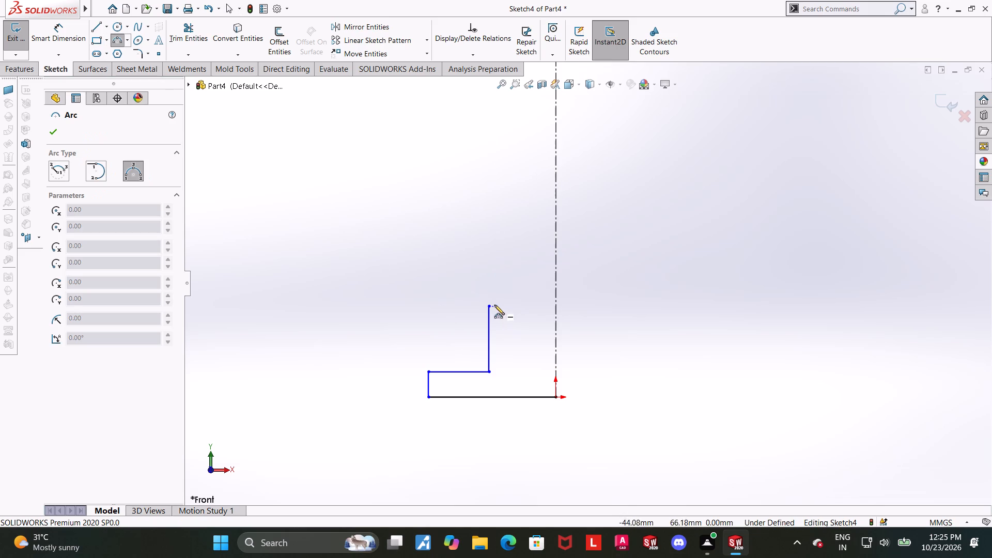
pyautogui.click(489, 304)
pyautogui.click(462, 132)
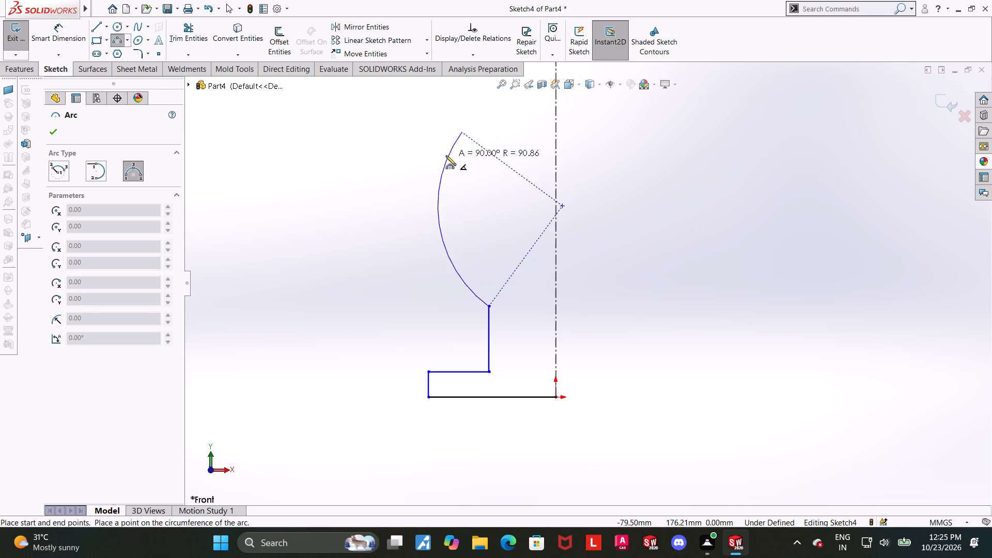
pyautogui.click(427, 152)
pyautogui.press('Escape')
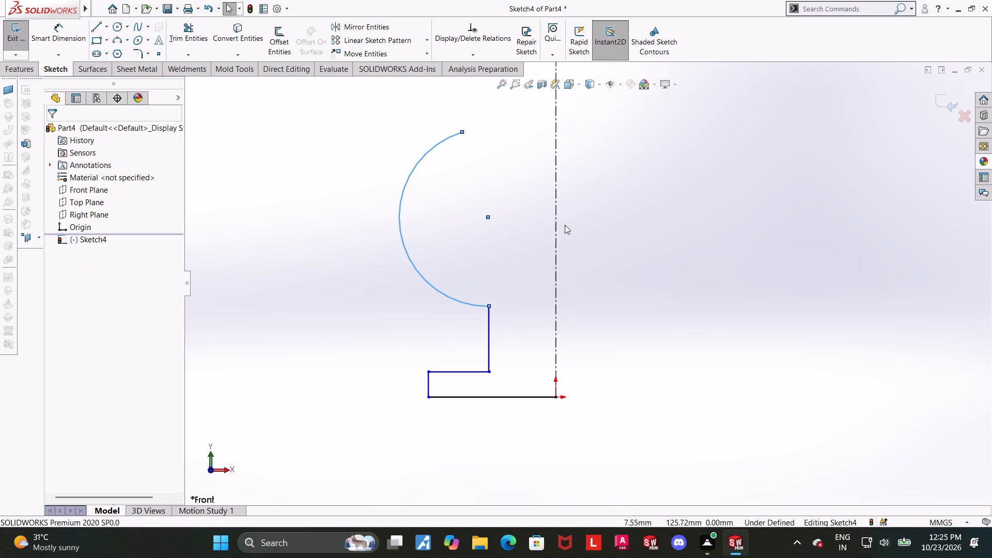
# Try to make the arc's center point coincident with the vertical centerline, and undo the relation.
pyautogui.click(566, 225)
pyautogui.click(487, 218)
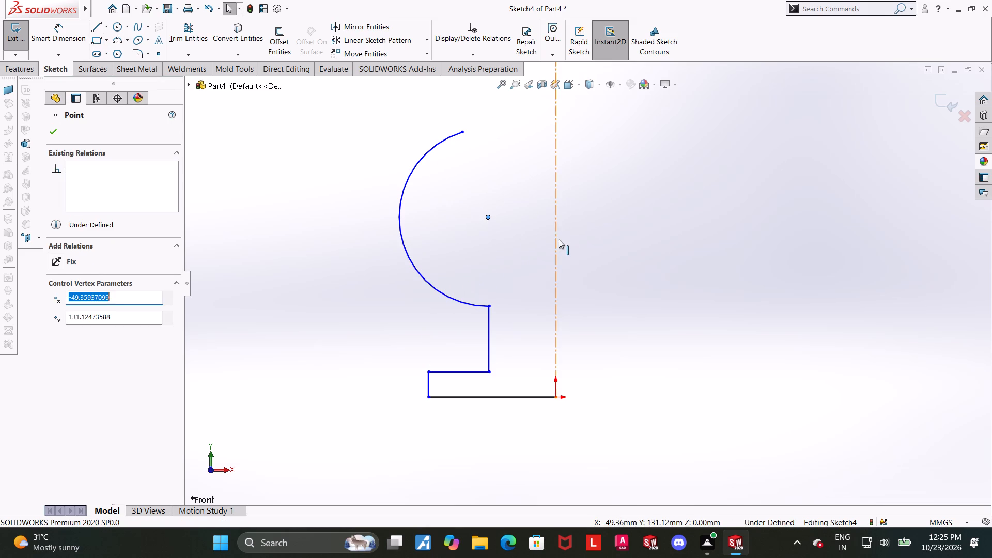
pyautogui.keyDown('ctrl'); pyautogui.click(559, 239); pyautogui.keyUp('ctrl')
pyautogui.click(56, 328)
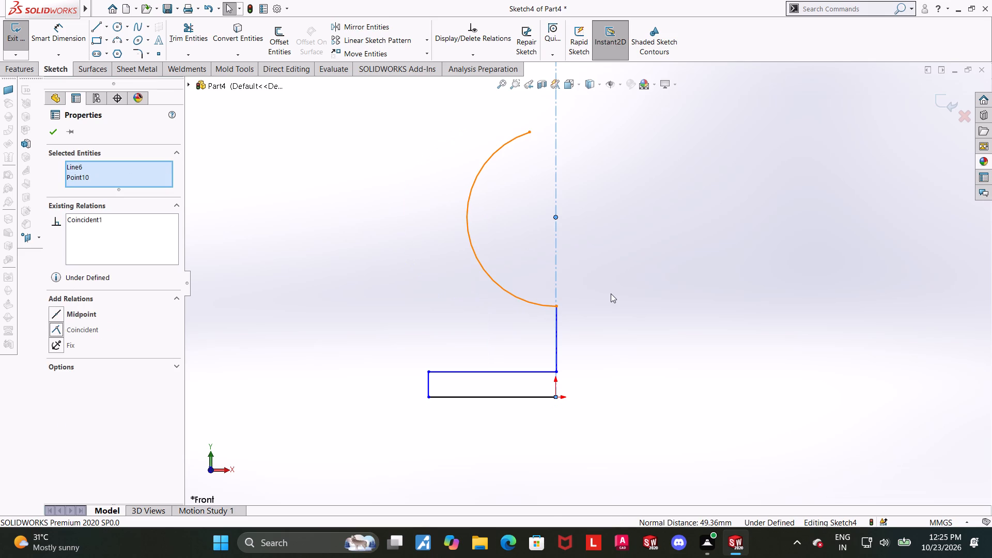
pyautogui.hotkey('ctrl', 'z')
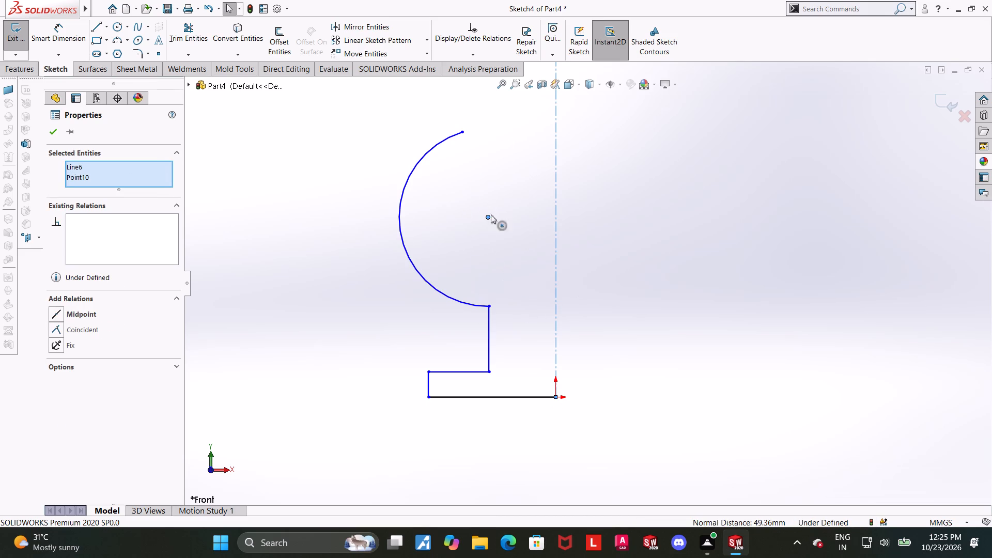
# Move the upright line below the arc farther away from the centerline, shortening the base step.
pyautogui.moveTo(488, 320); pyautogui.dragTo(463, 313)
pyautogui.click(692, 324)
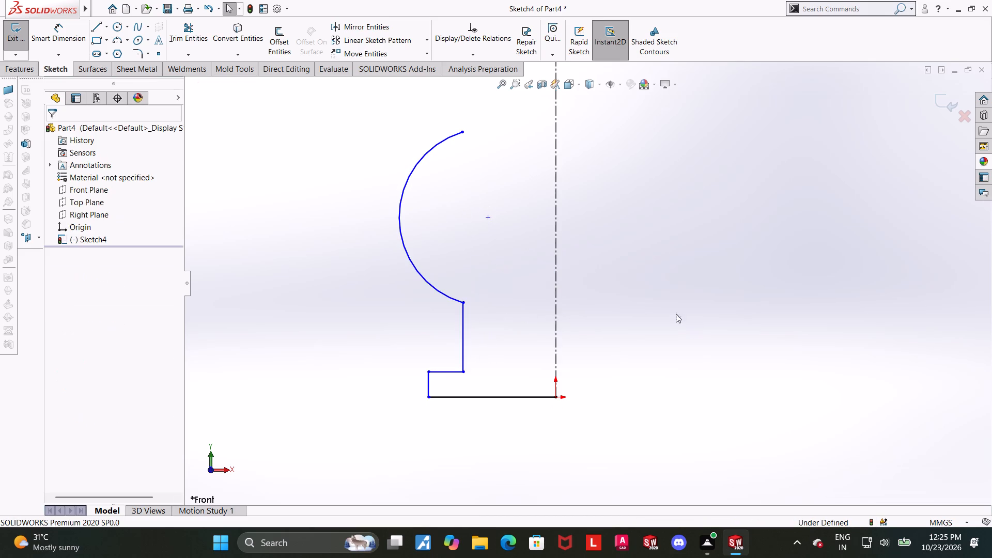
# Make the arc's center point coincident with the vertical centerline.
pyautogui.click(487, 218)
pyautogui.keyDown('ctrl'); pyautogui.click(554, 219); pyautogui.keyUp('ctrl')
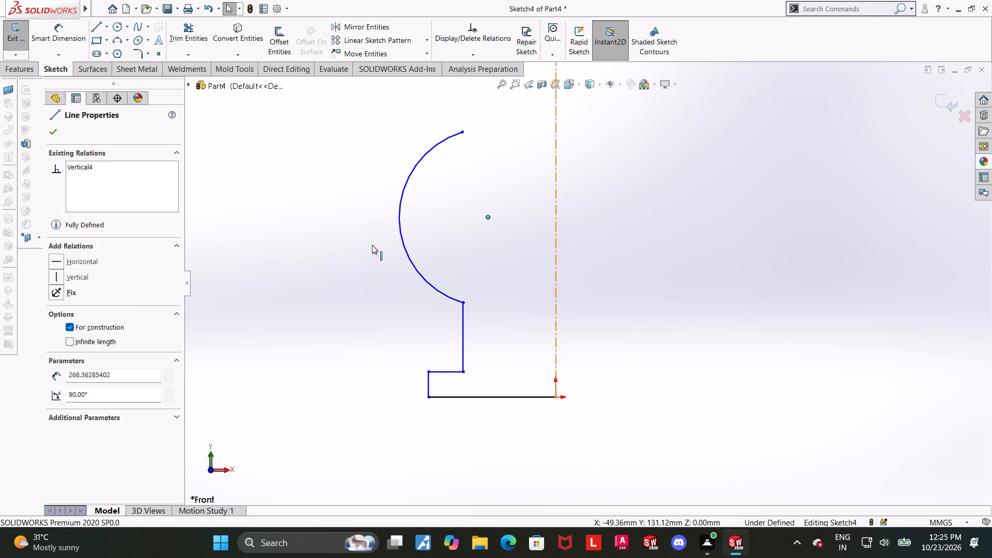
pyautogui.click(55, 330)
pyautogui.click(646, 300)
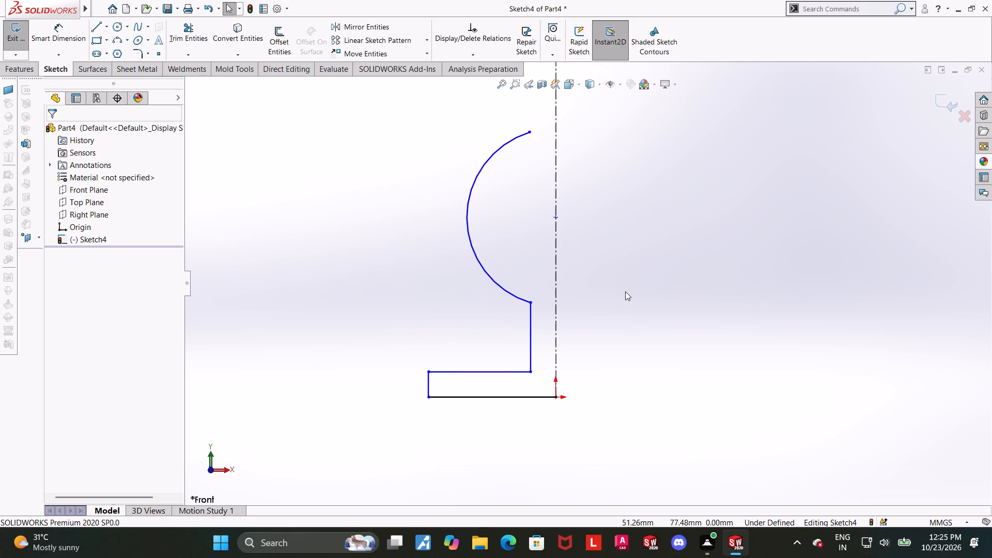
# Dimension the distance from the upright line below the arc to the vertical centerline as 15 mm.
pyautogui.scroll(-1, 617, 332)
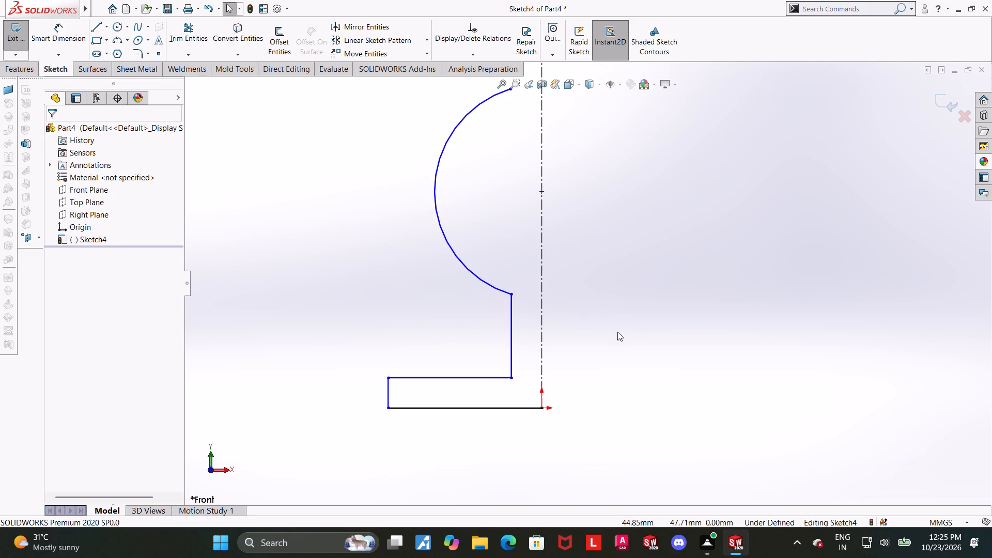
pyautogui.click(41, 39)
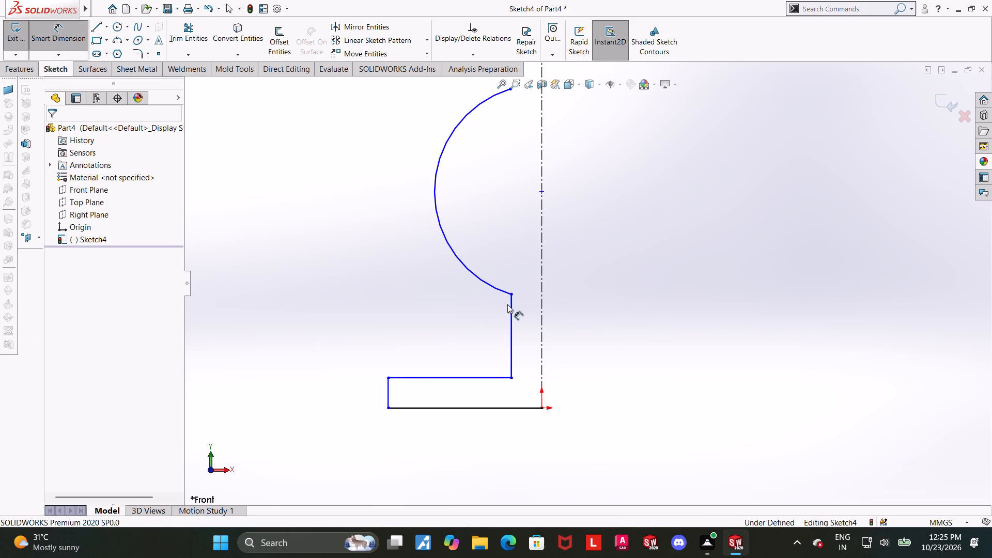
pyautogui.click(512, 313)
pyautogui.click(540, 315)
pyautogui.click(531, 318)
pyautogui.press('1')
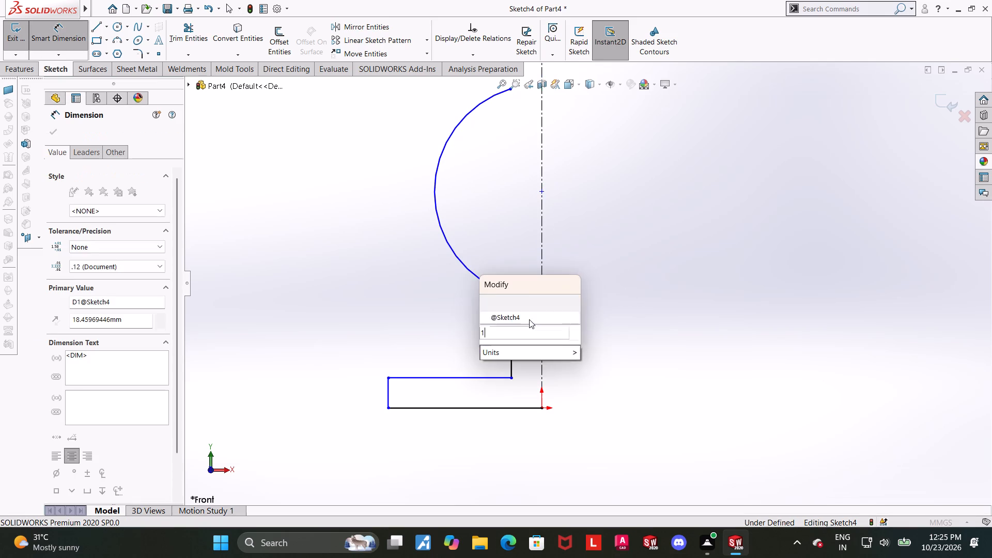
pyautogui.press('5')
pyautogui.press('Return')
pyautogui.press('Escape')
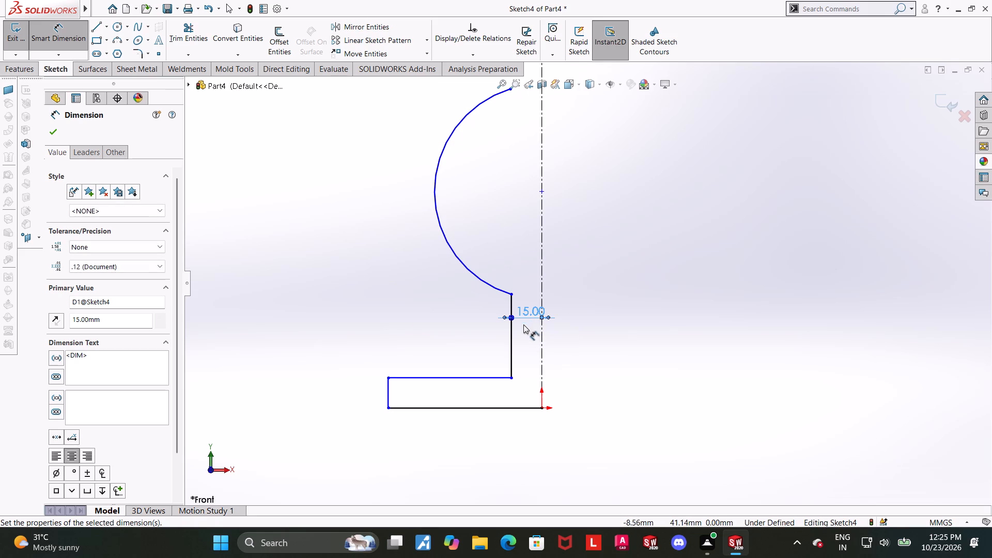
# Dimension the distance from the base's short outer vertical edge to the centerline as 72/2 (36 mm).
pyautogui.click(388, 395)
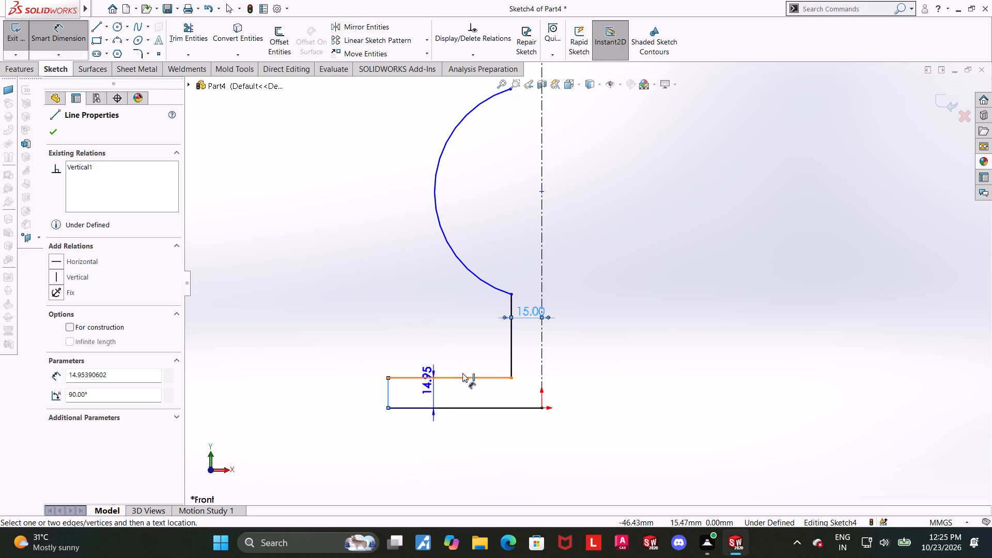
pyautogui.click(539, 364)
pyautogui.click(517, 446)
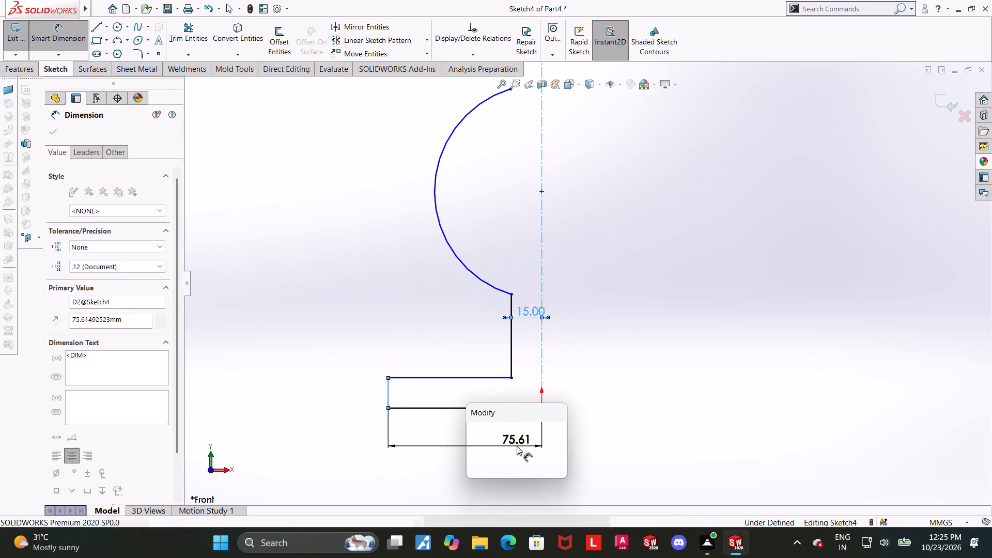
pyautogui.write('72')
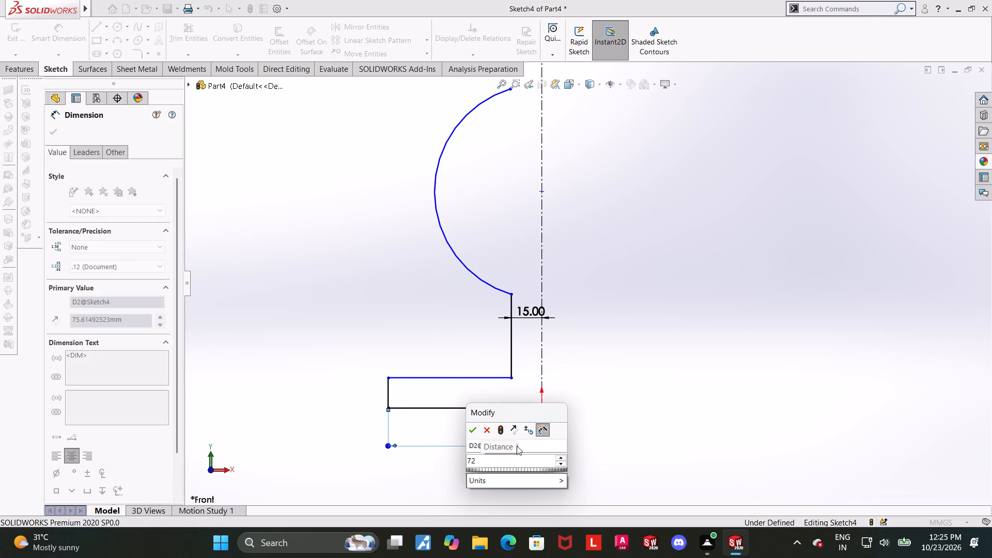
pyautogui.write('/2')
pyautogui.press('Return')
pyautogui.press('Escape')
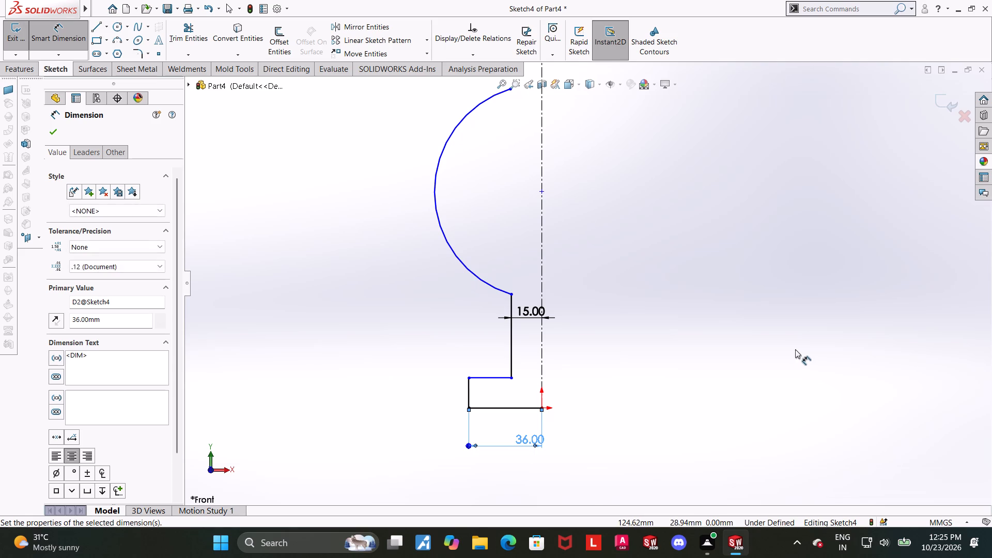
pyautogui.scroll(-1, 709, 360)
pyautogui.scroll(-1, 666, 340)
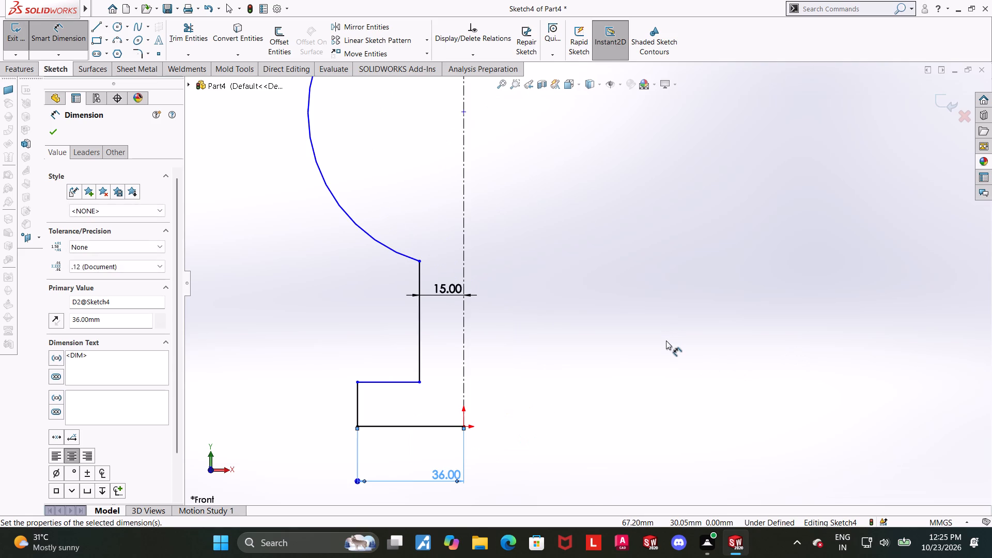
pyautogui.click(619, 331)
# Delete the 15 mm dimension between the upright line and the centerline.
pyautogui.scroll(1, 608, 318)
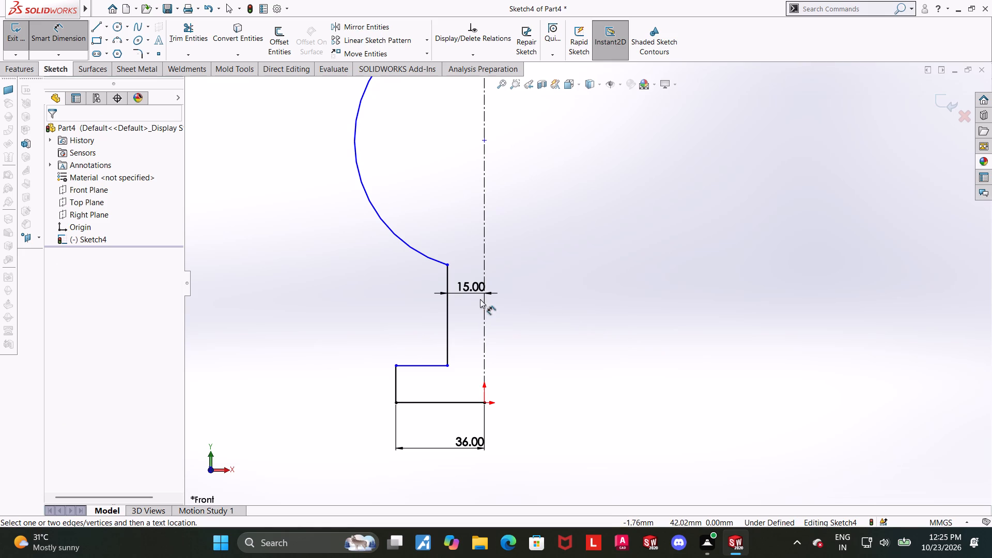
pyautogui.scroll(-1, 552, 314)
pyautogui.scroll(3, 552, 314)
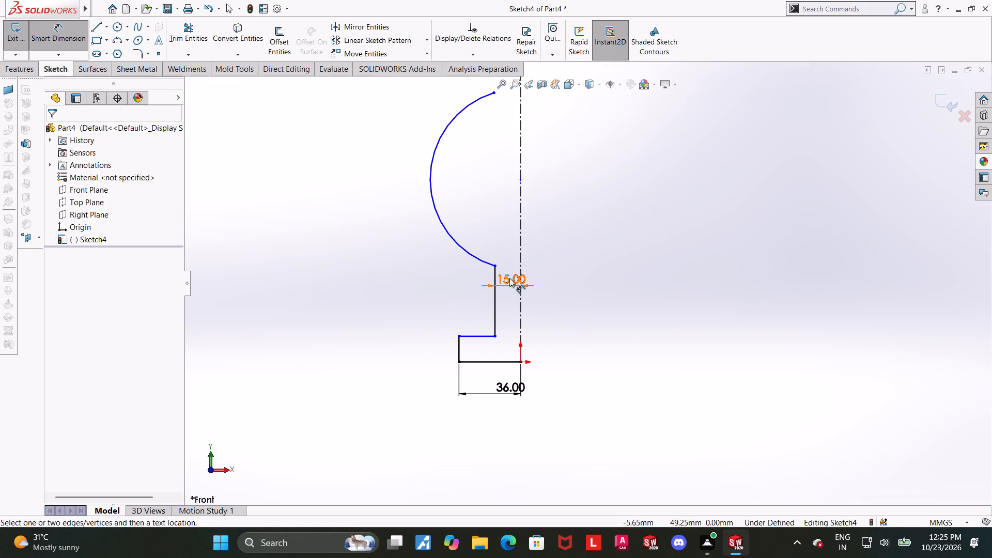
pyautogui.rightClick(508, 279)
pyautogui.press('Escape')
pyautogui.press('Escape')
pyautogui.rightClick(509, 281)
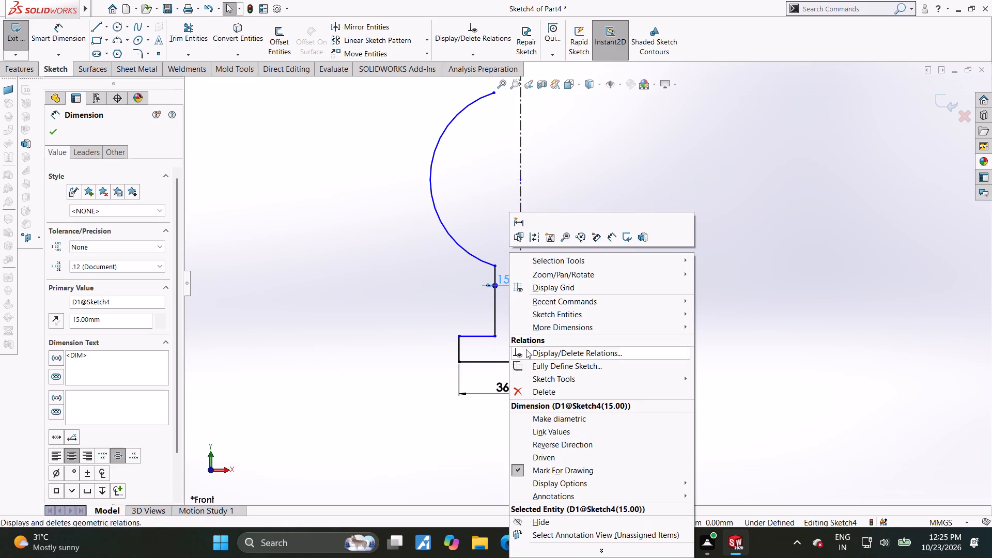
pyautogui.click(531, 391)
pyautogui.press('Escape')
# Move the upright line below the arc outward to about 26 mm from the centerline.
pyautogui.moveTo(492, 316); pyautogui.dragTo(476, 315)
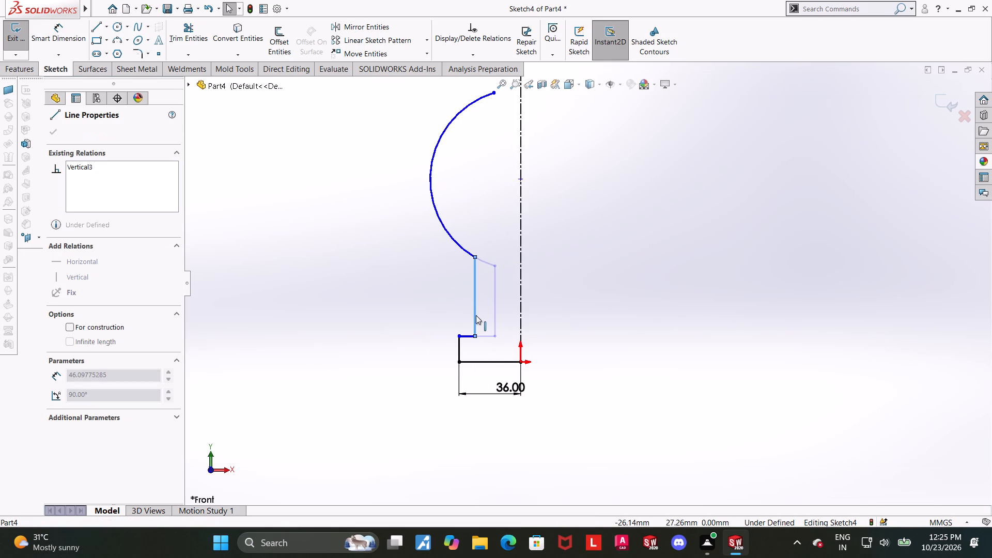
pyautogui.moveTo(476, 315); pyautogui.dragTo(476, 315)
pyautogui.click(670, 353)
# Enlarge the arc by moving its curve farther outward from the centerline.
pyautogui.moveTo(433, 160); pyautogui.dragTo(433, 160)
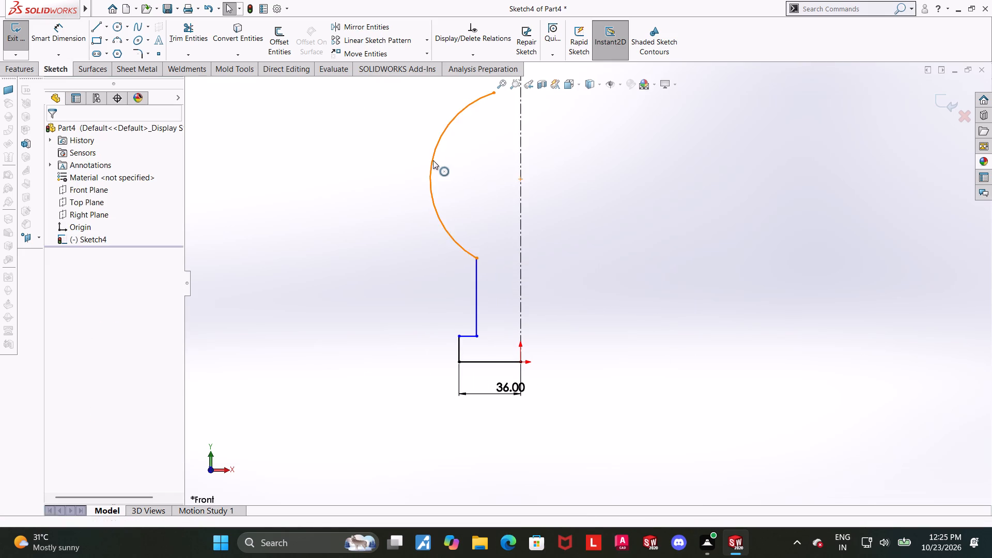
pyautogui.moveTo(433, 160); pyautogui.dragTo(414, 160)
pyautogui.click(664, 242)
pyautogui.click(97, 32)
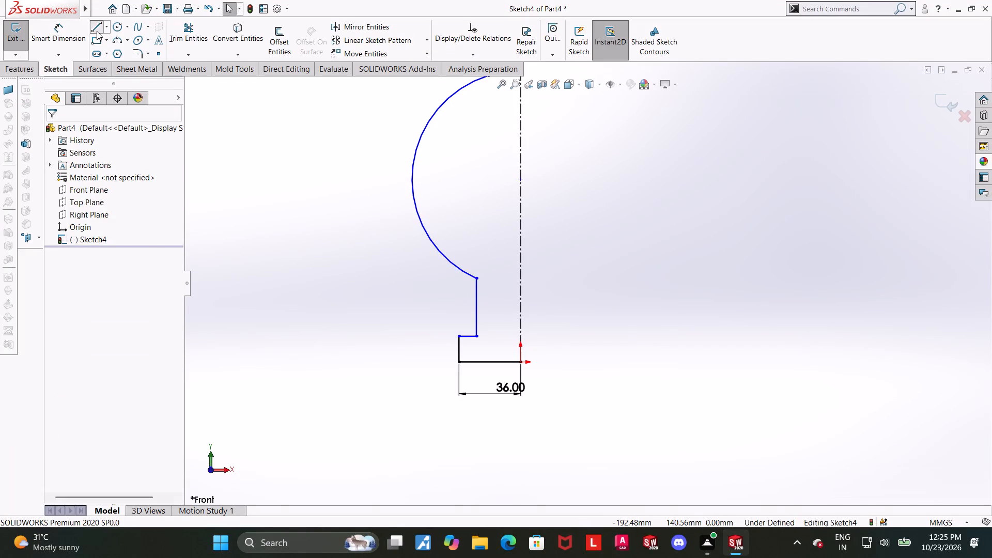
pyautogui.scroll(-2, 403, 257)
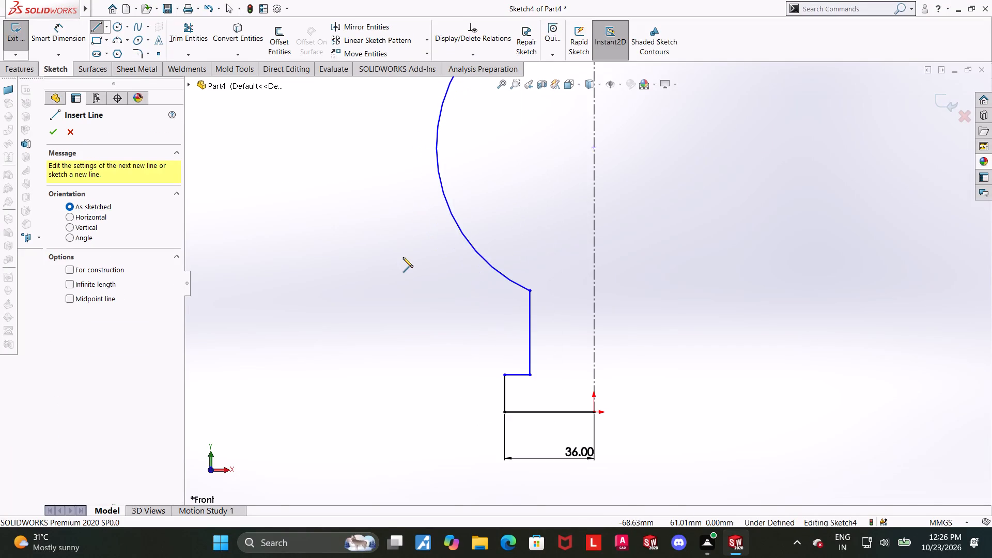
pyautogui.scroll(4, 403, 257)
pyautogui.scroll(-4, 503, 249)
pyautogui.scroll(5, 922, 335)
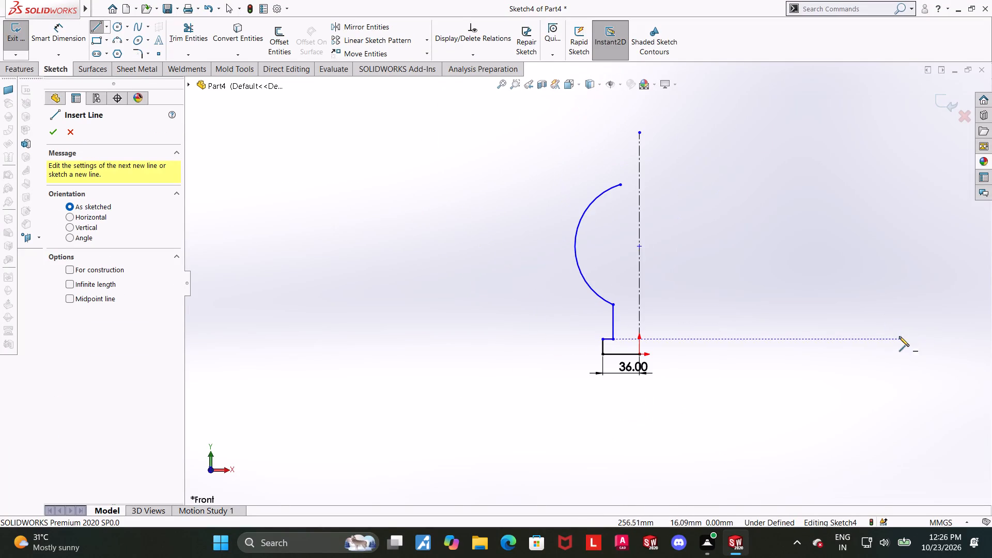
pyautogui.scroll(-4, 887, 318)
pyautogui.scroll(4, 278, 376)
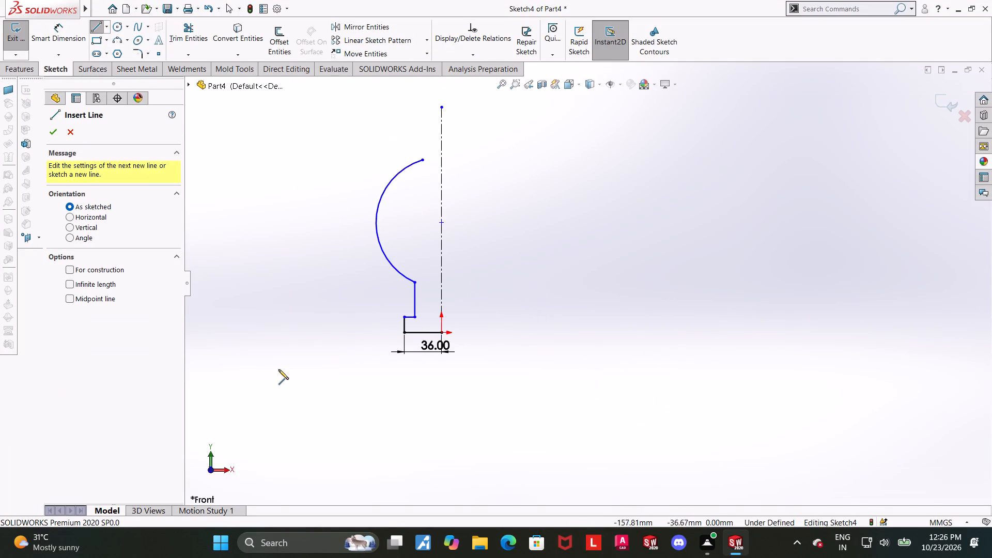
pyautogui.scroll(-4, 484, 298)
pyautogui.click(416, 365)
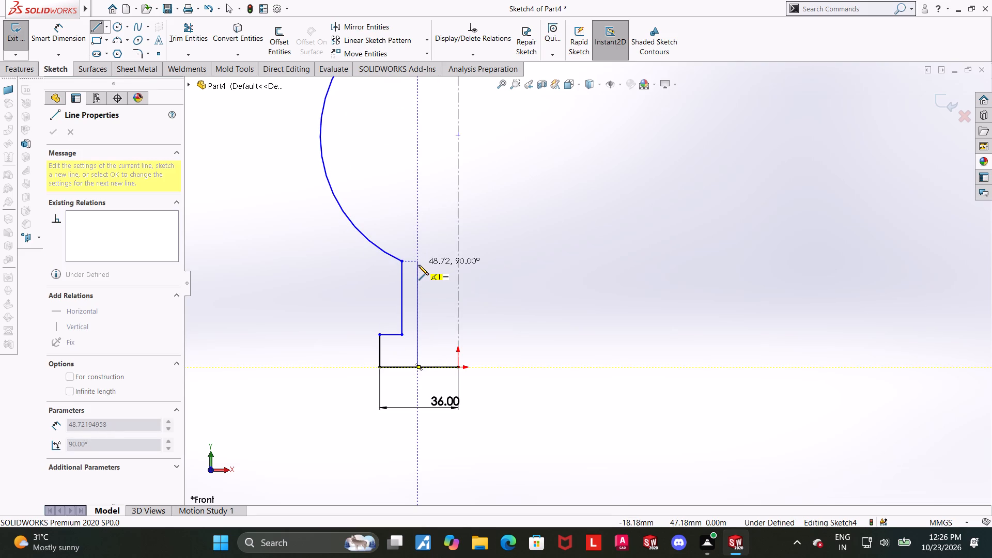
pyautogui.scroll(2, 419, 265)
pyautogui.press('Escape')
# Draw an inner line chain up from the base, about 14 mm from the centerline, with a small rectangular notch toward the centerline about 36 mm up.
pyautogui.scroll(4, 556, 239)
pyautogui.scroll(-2, 624, 210)
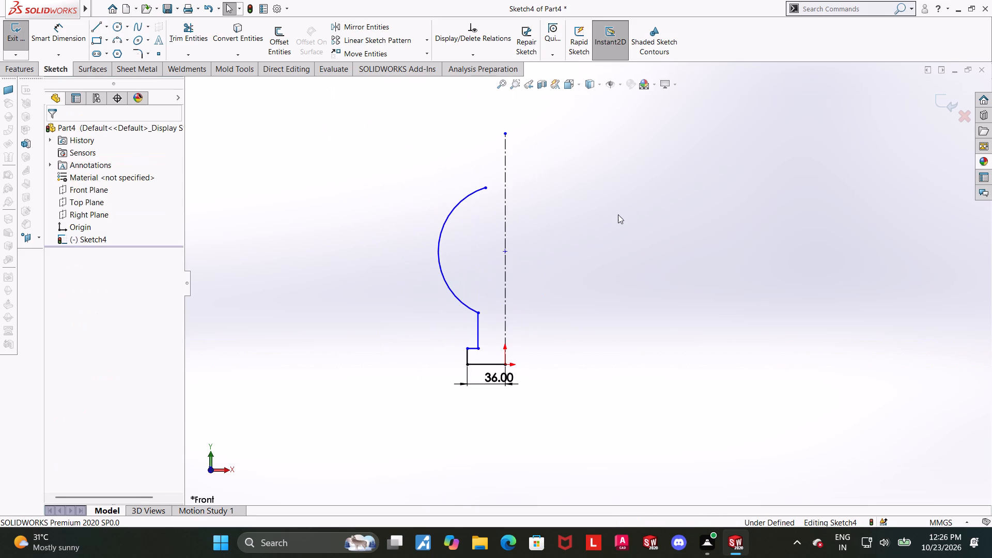
pyautogui.scroll(-1, 631, 289)
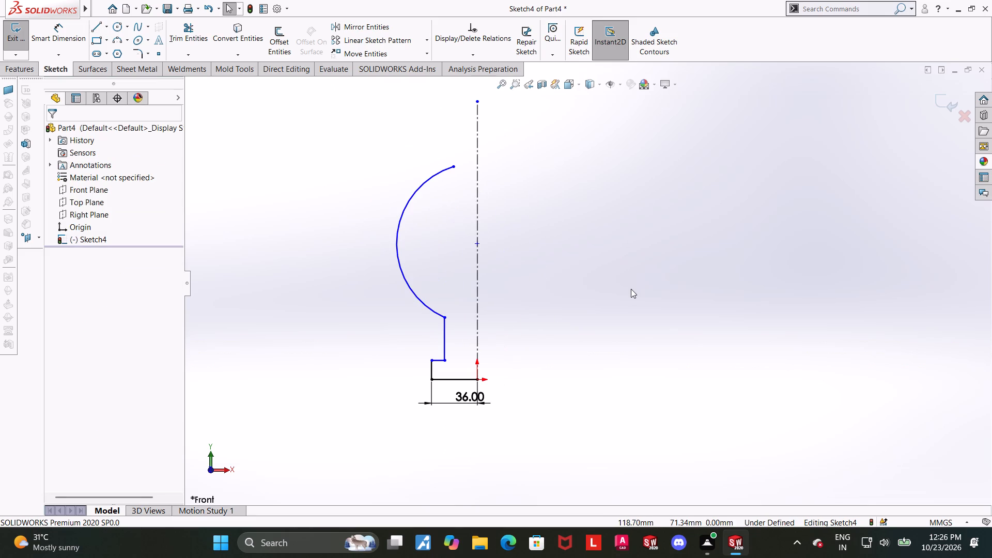
pyautogui.scroll(-1, 559, 316)
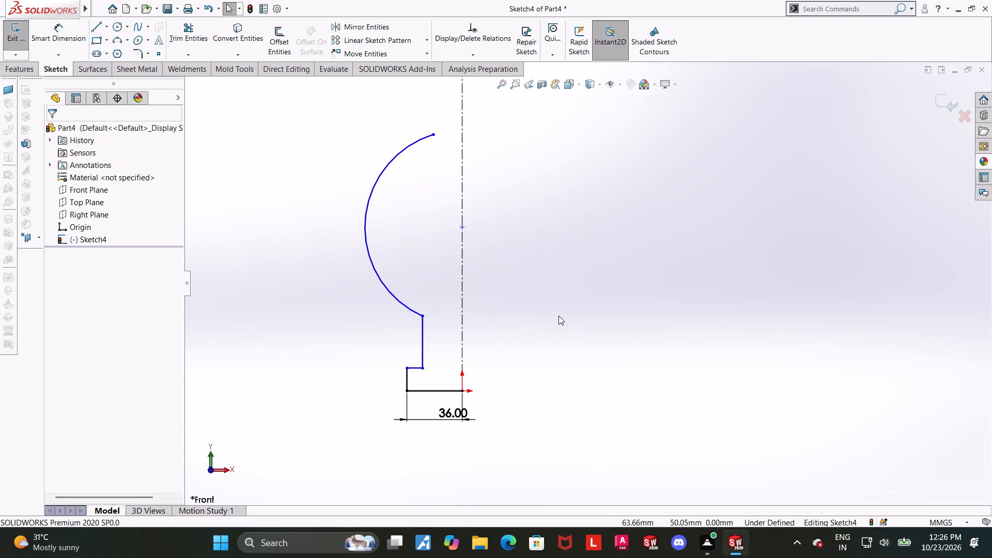
pyautogui.press('Escape')
pyautogui.click(94, 27)
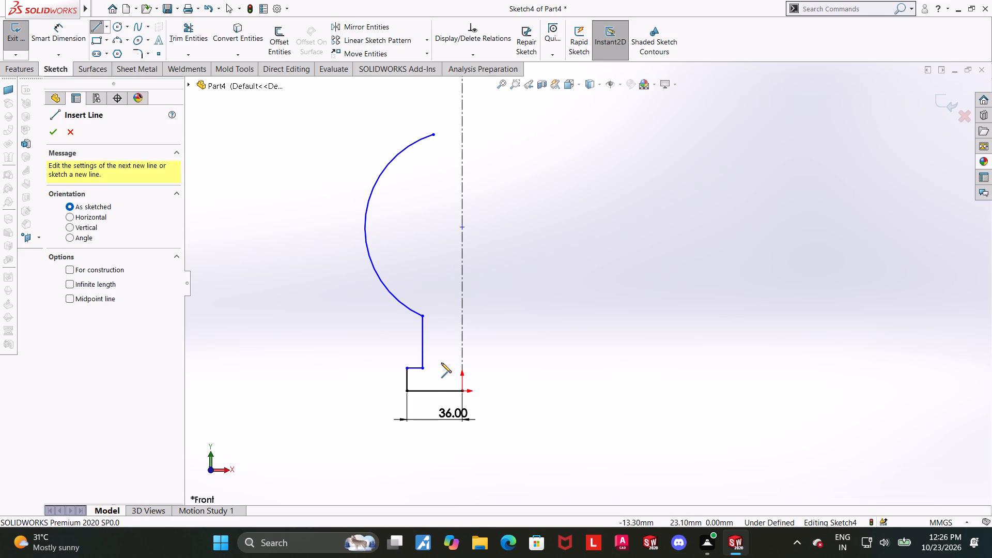
pyautogui.click(440, 389)
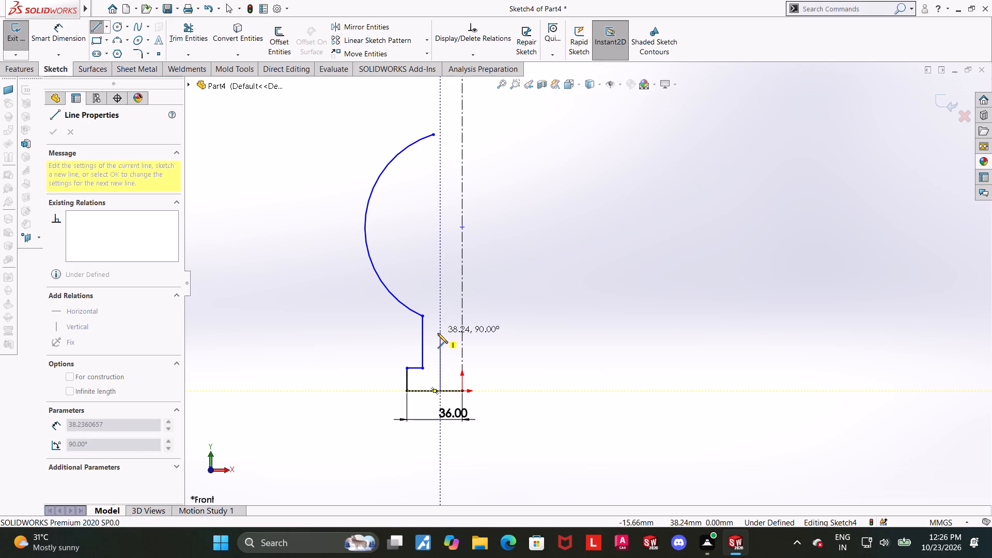
pyautogui.click(438, 336)
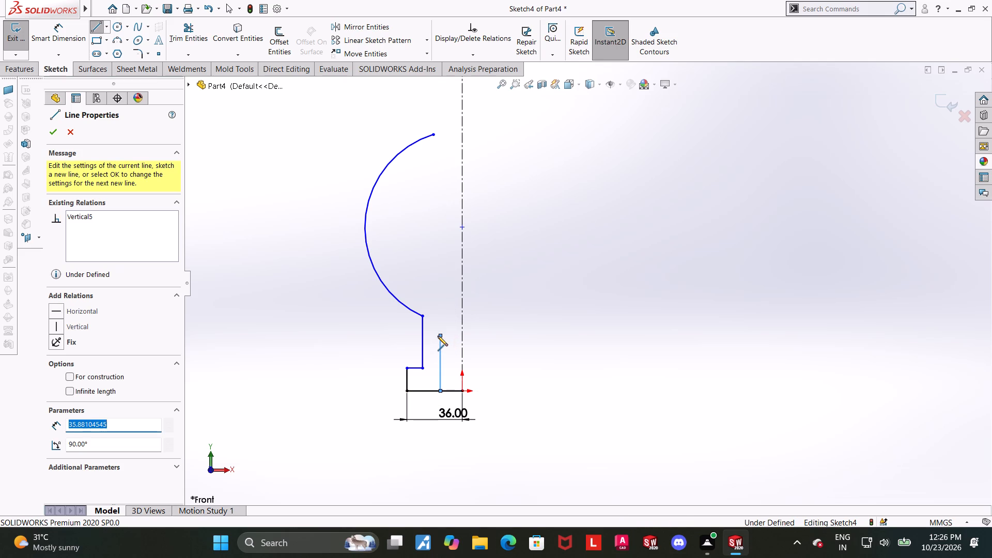
pyautogui.click(448, 335)
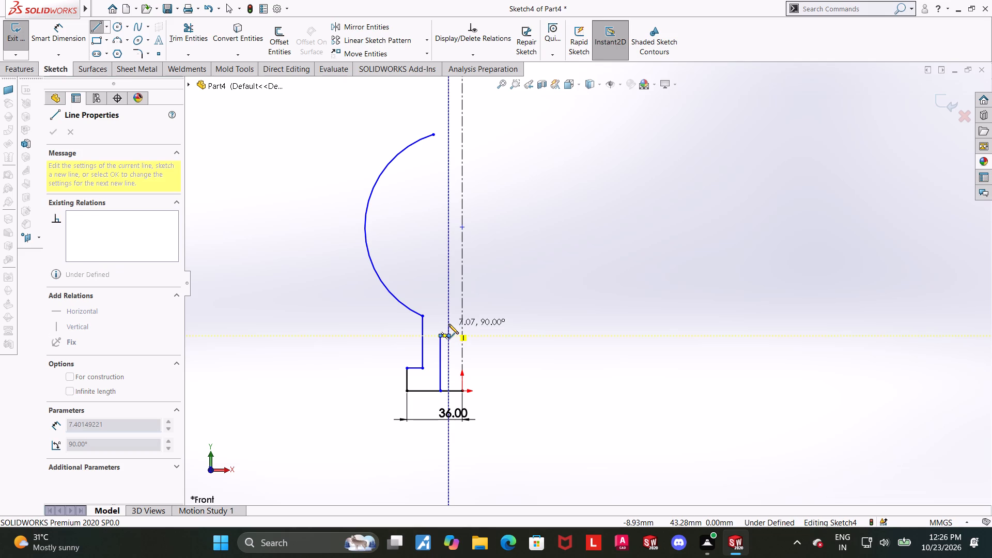
pyautogui.click(448, 324)
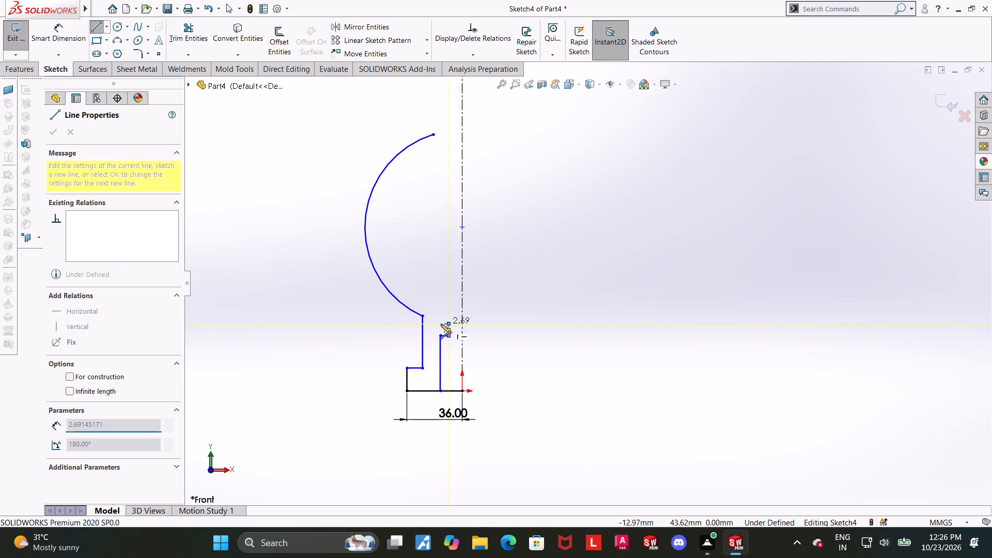
pyautogui.click(440, 324)
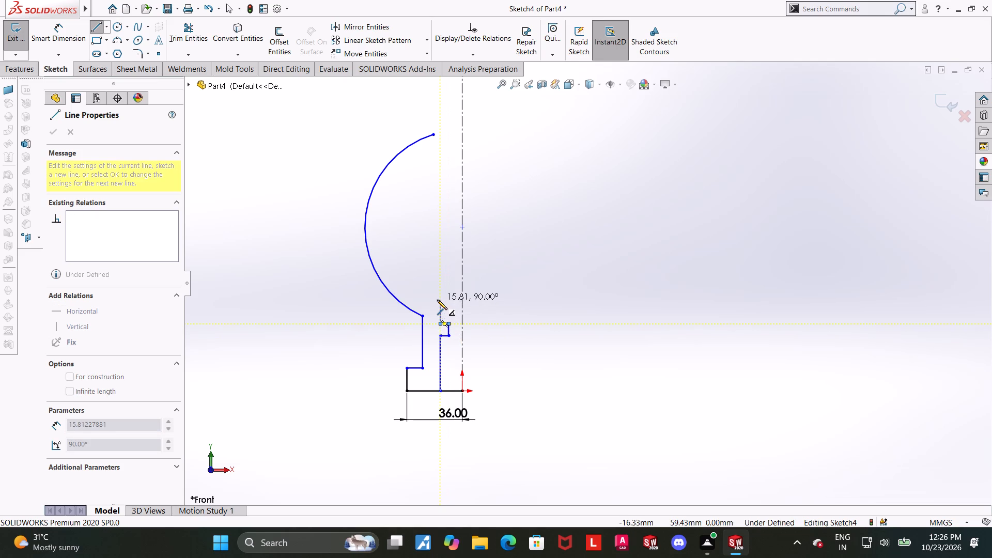
pyautogui.click(437, 300)
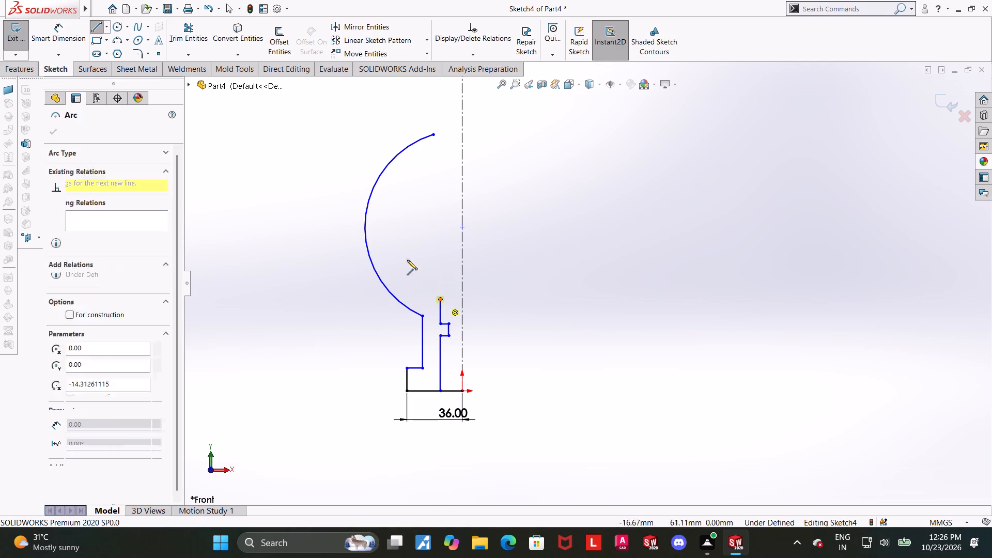
pyautogui.press('Escape')
pyautogui.press('Escape')
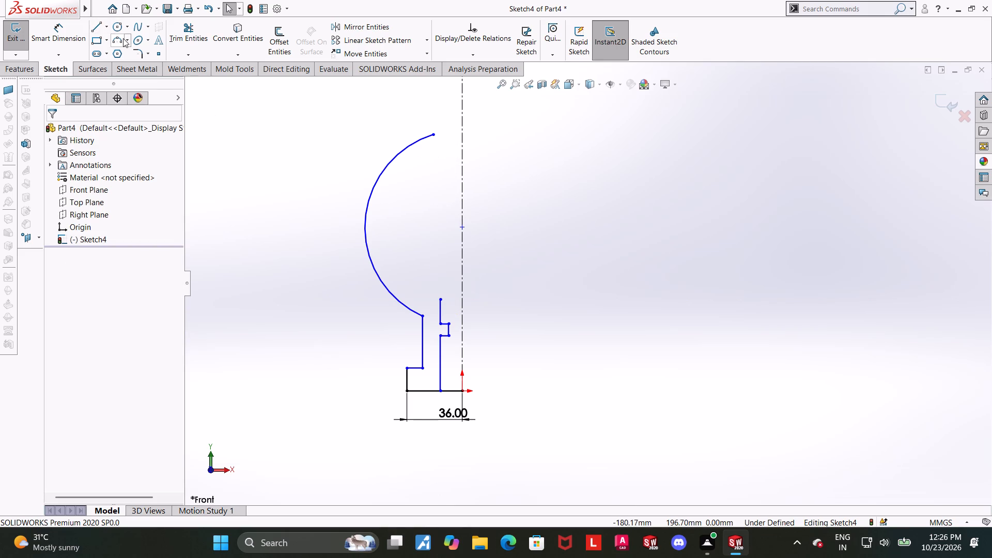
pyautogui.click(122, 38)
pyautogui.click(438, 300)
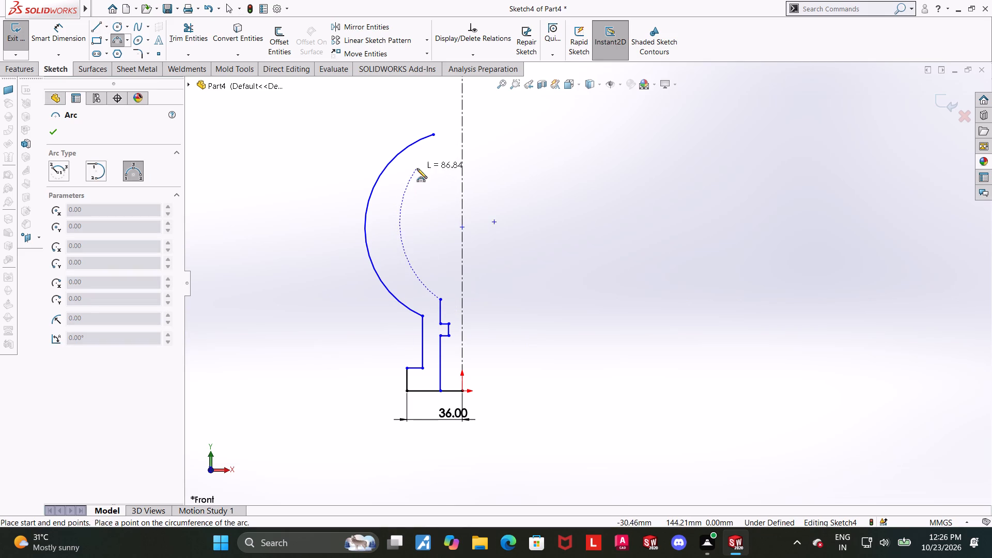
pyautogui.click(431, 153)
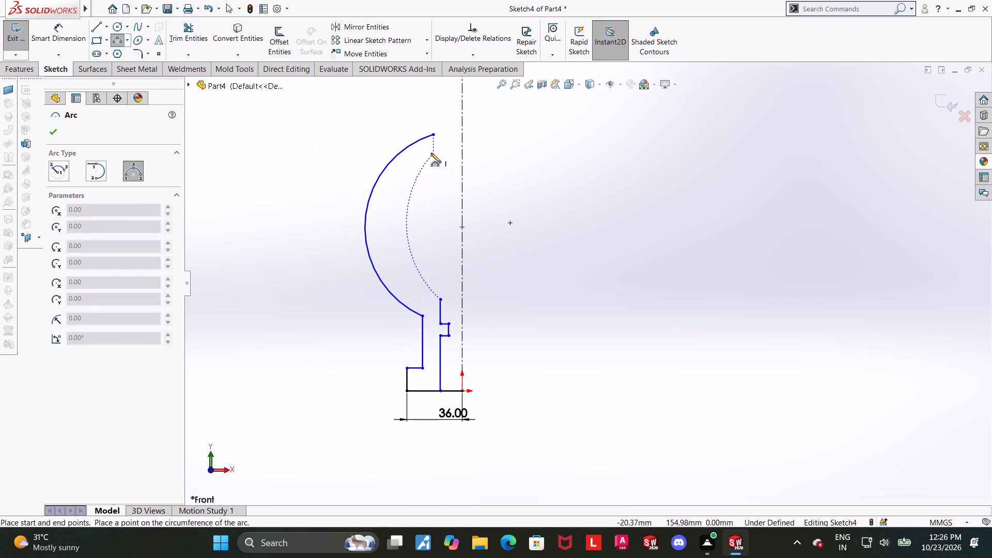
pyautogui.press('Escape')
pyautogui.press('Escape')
# Draw a three-point inner arc from the inner wall's upper end to just below the outer arc's top endpoint.
pyautogui.click(115, 44)
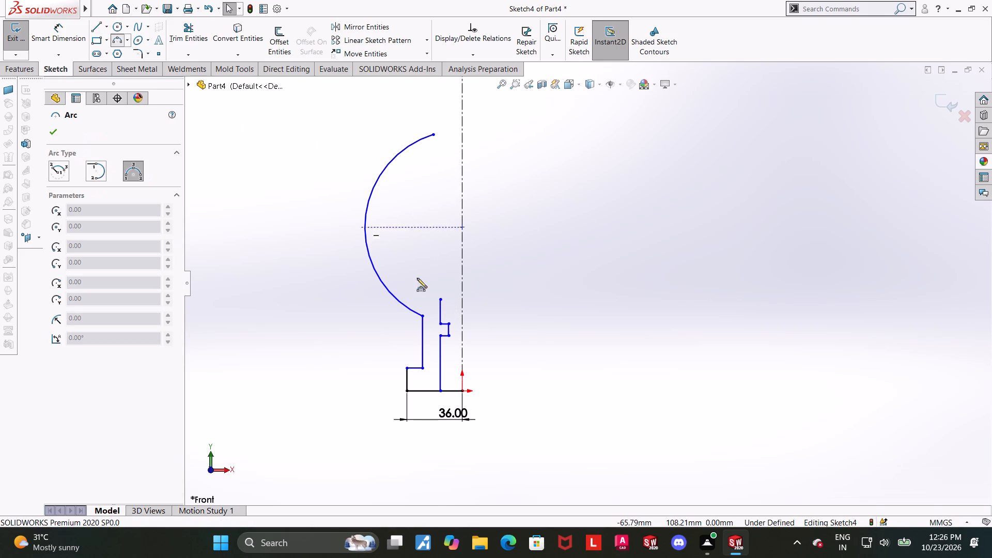
pyautogui.click(440, 302)
pyautogui.click(435, 152)
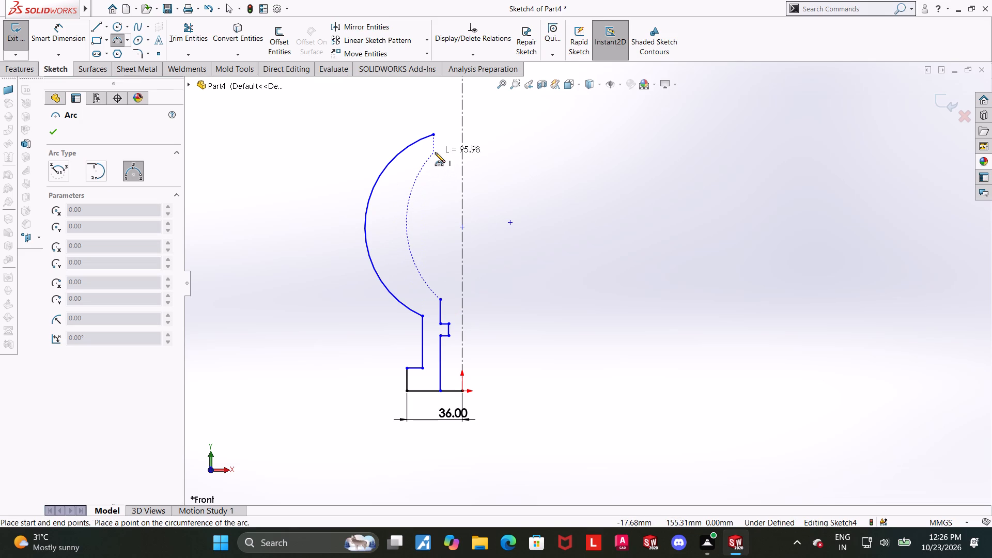
pyautogui.click(422, 161)
pyautogui.press('Escape')
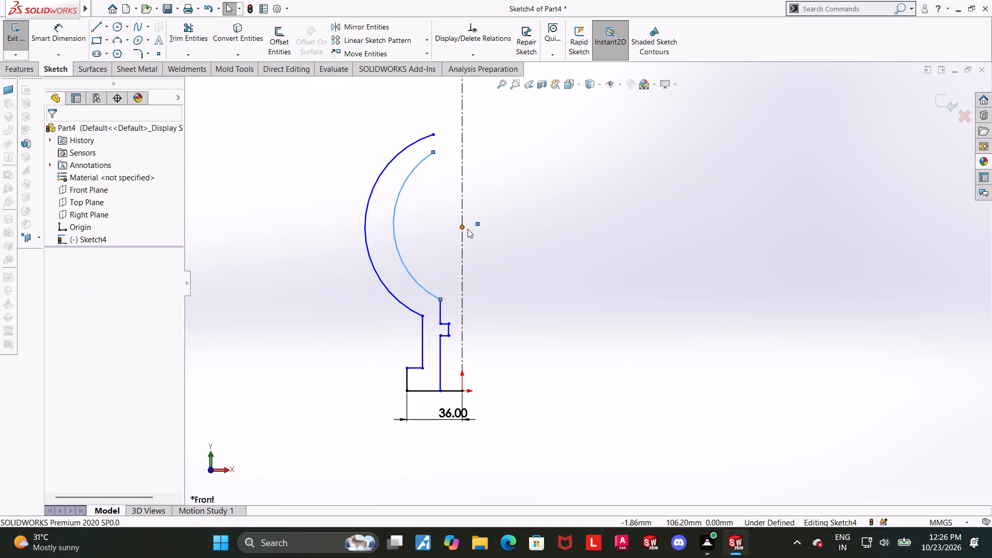
pyautogui.press('Escape')
# Merge the inner arc's center point with the outer arc's center on the centerline.
pyautogui.click(478, 224)
pyautogui.keyDown('ctrl'); pyautogui.click(460, 230); pyautogui.keyUp('ctrl')
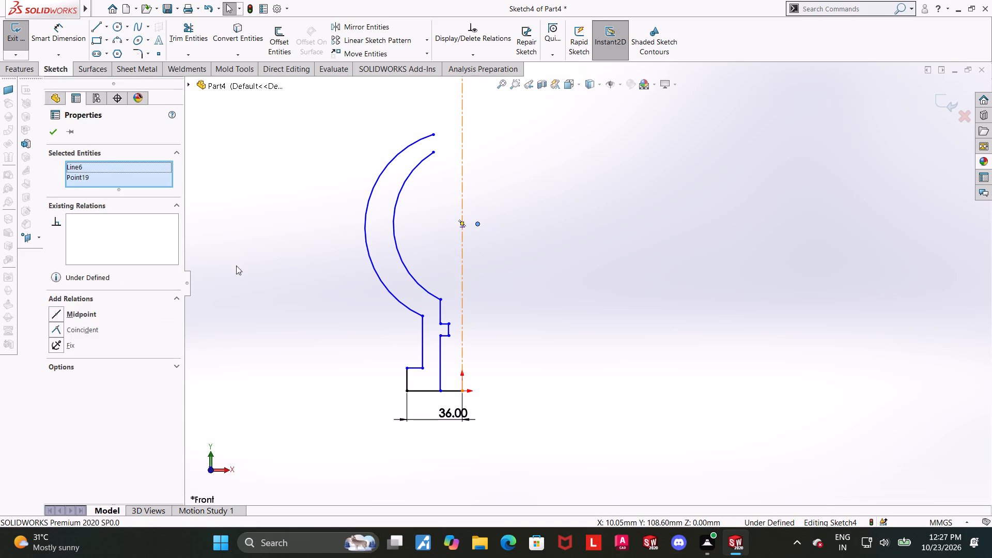
pyautogui.click(627, 320)
pyautogui.click(464, 225)
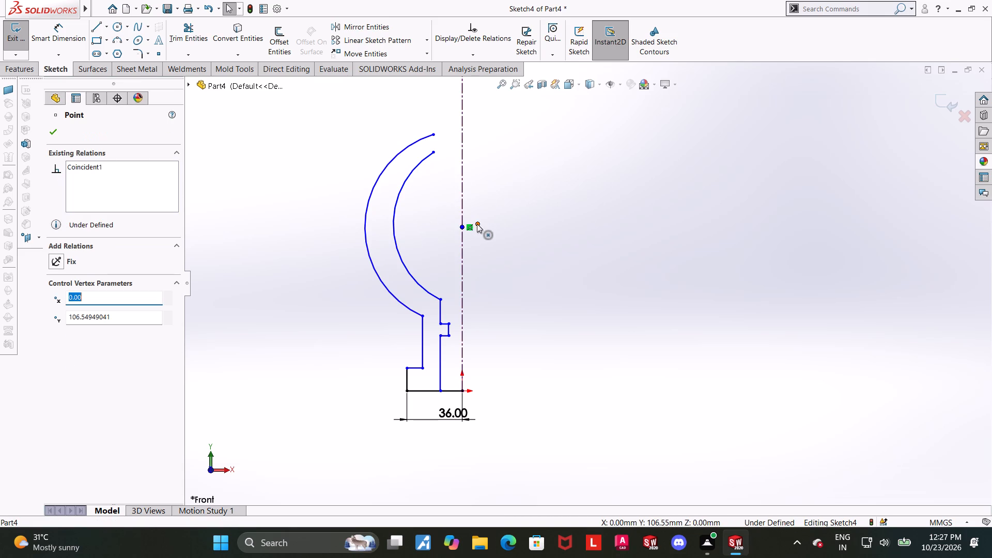
pyautogui.keyDown('ctrl'); pyautogui.click(476, 224); pyautogui.keyUp('ctrl')
pyautogui.click(57, 363)
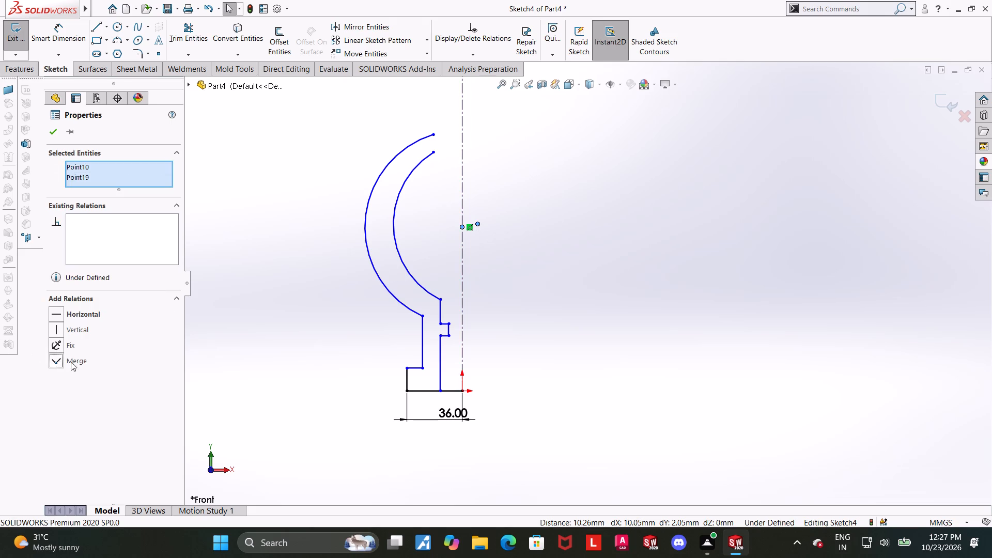
pyautogui.click(682, 360)
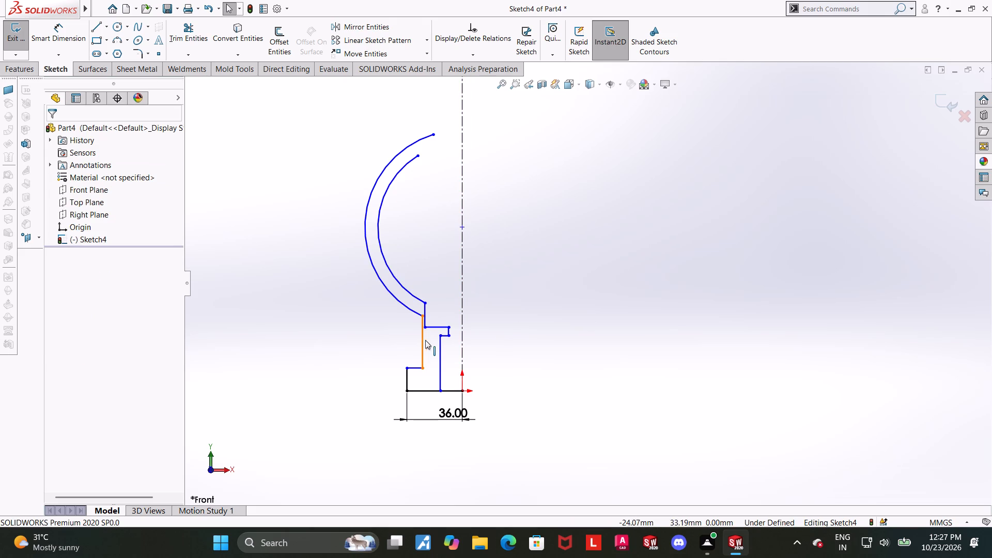
# Move the outer upright line outward to about 32 mm from the centerline.
pyautogui.moveTo(422, 339); pyautogui.dragTo(413, 337)
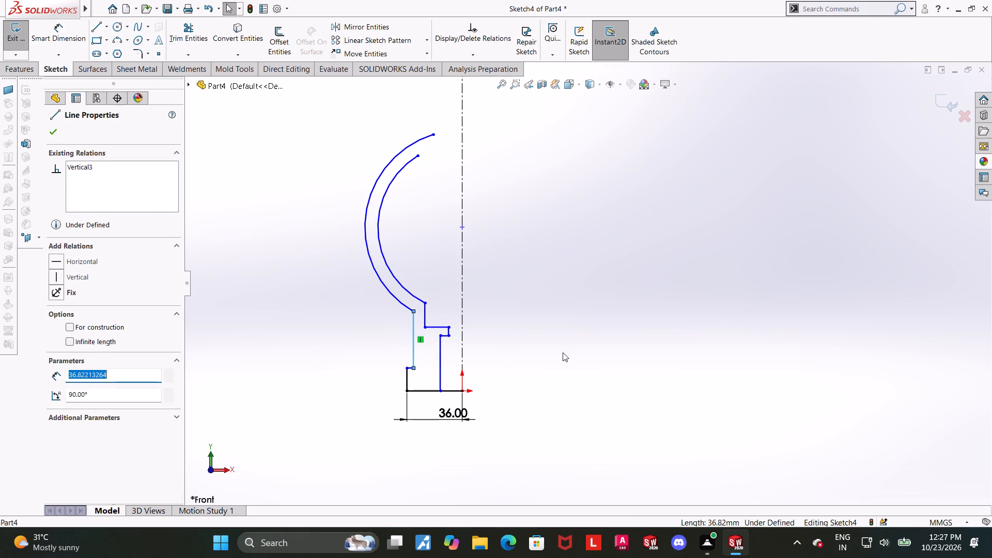
pyautogui.click(563, 352)
pyautogui.scroll(-2, 407, 368)
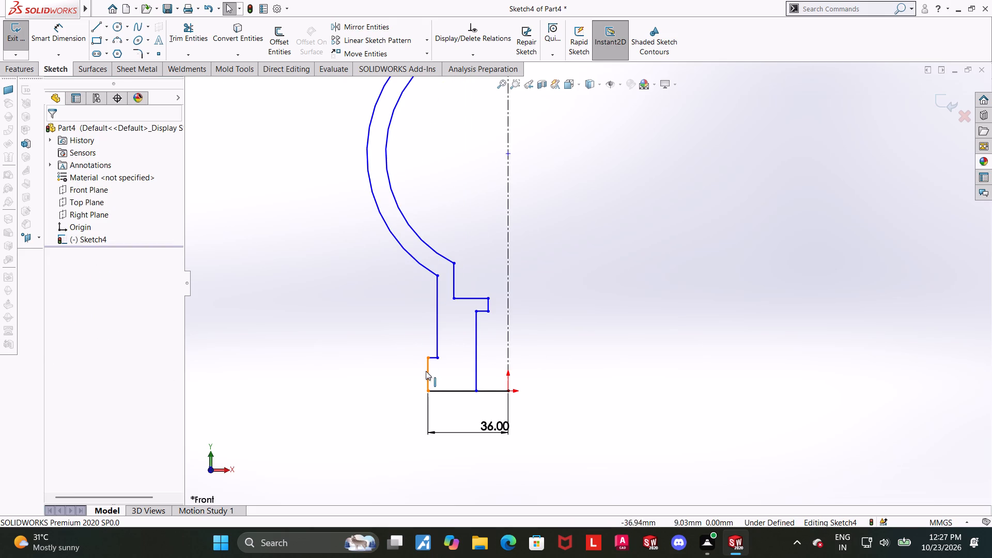
pyautogui.moveTo(426, 371); pyautogui.dragTo(406, 367)
pyautogui.click(590, 382)
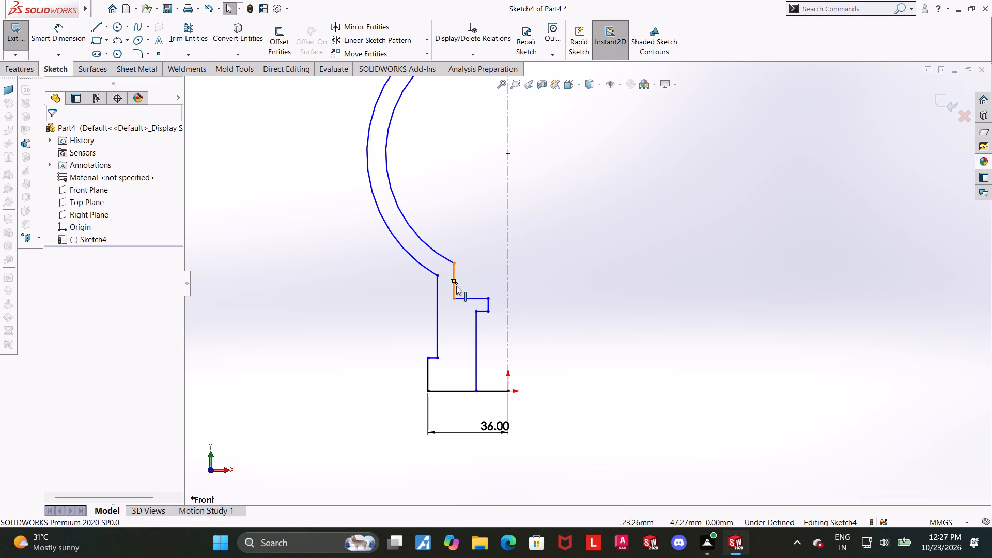
# Move the inner wall line below the notch outward to about 25 mm from the centerline.
pyautogui.moveTo(476, 330); pyautogui.dragTo(451, 327)
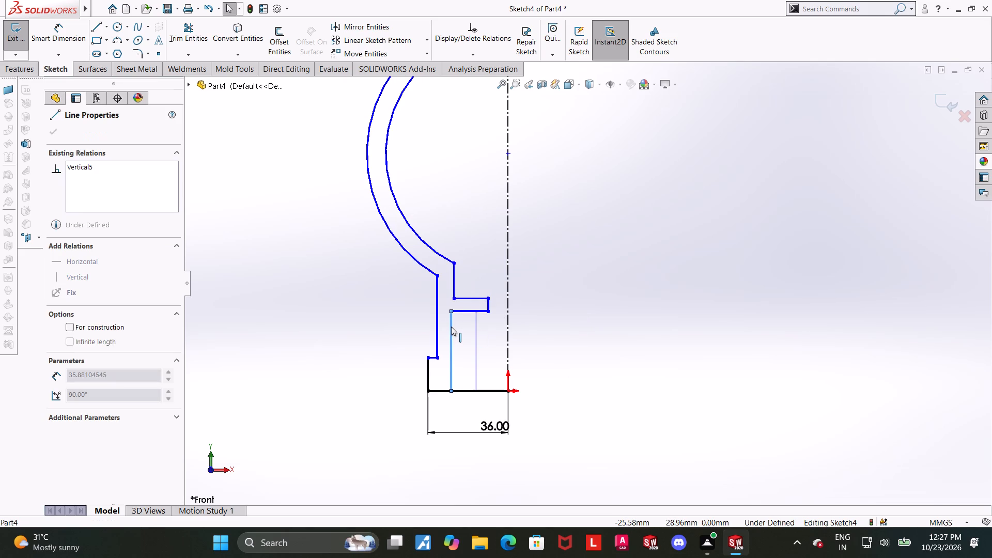
pyautogui.moveTo(451, 327); pyautogui.dragTo(452, 327)
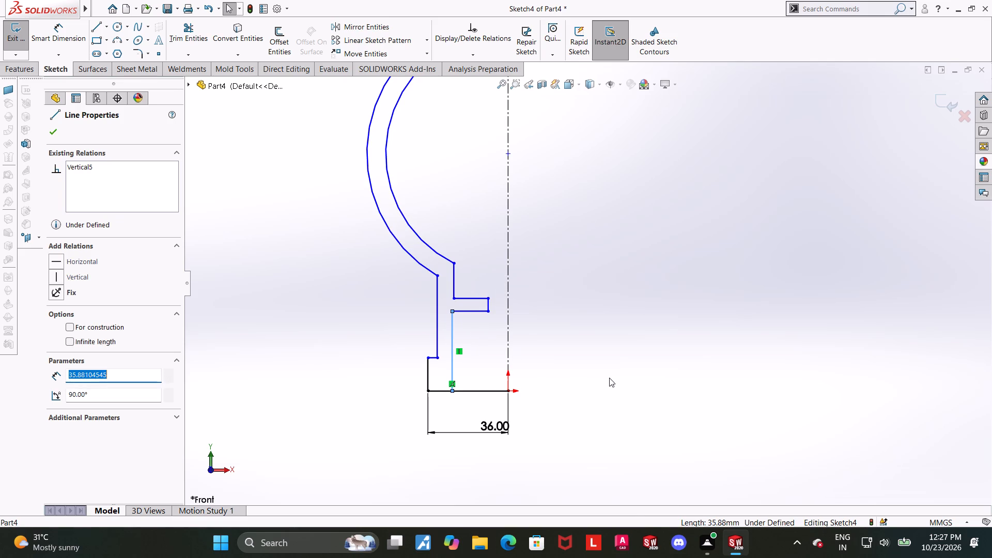
pyautogui.click(609, 378)
# Dimension the gap between the outer upright line and the lower inner wall line as 5 mm.
pyautogui.click(67, 36)
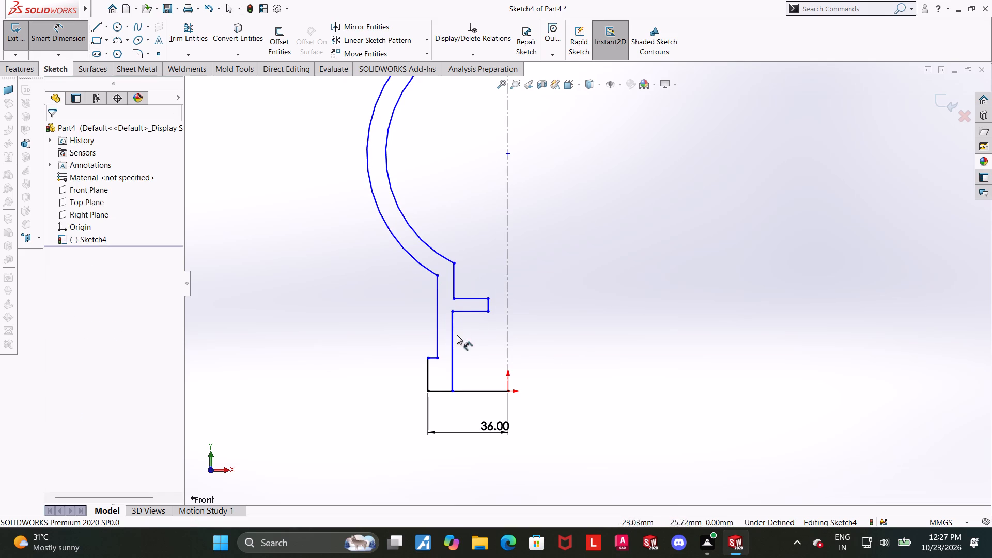
pyautogui.click(438, 330)
pyautogui.click(451, 333)
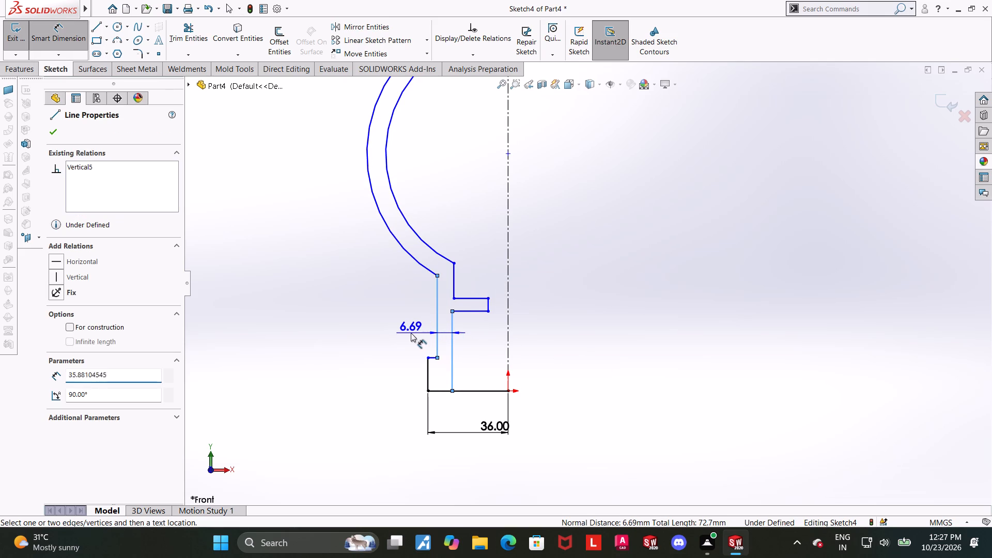
pyautogui.click(411, 333)
pyautogui.press('5')
pyautogui.press('Return')
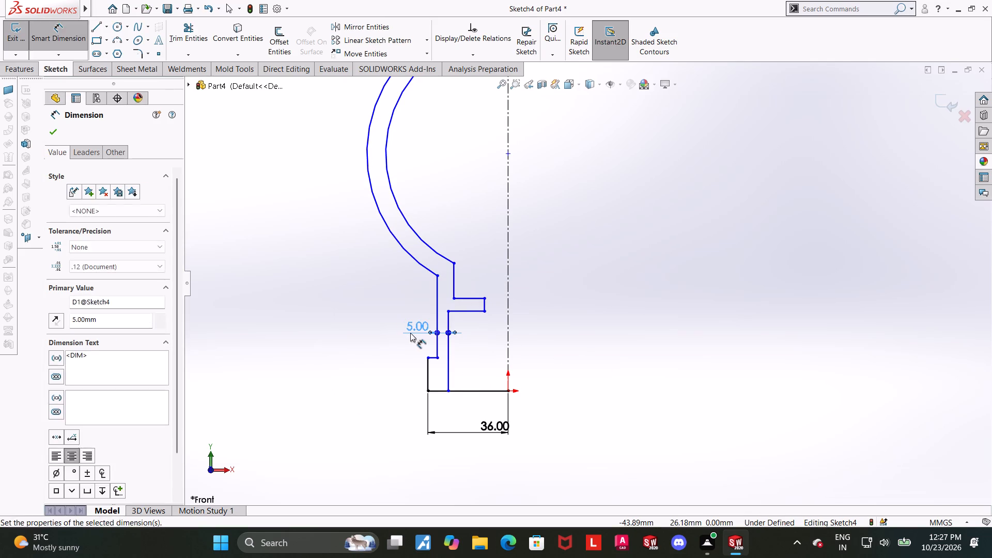
pyautogui.press('Escape')
pyautogui.click(558, 326)
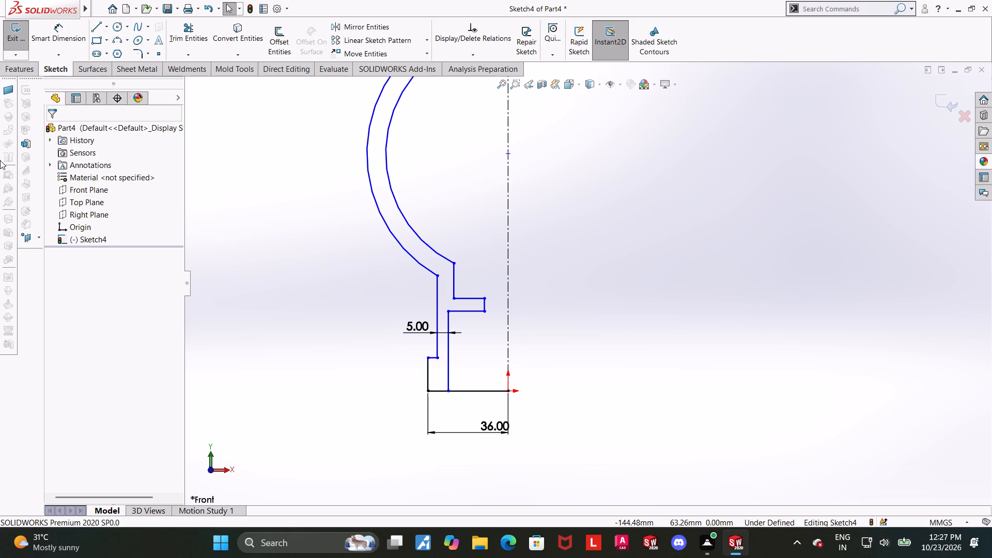
# Dimension the lower inner wall line 15 mm from the centerline.
pyautogui.click(67, 33)
pyautogui.click(448, 363)
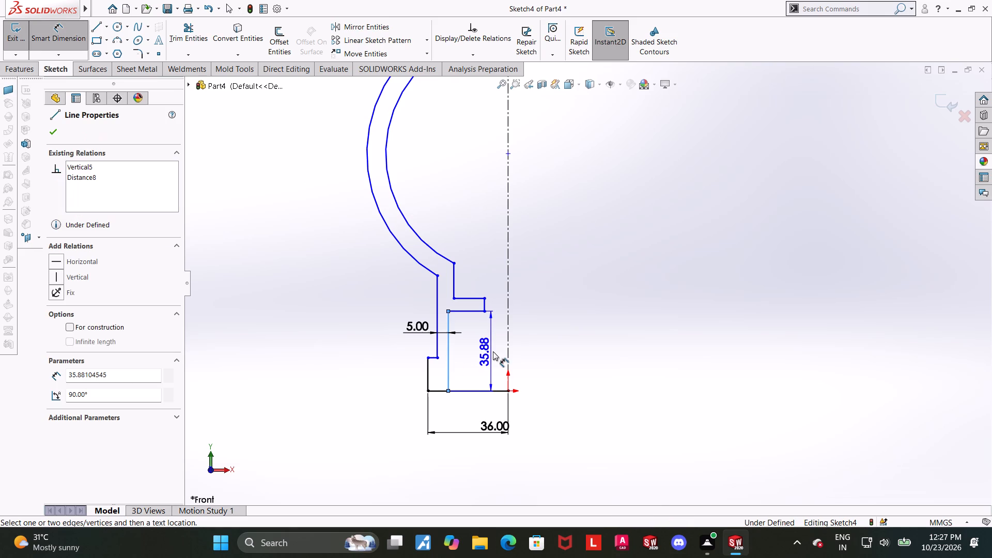
pyautogui.click(506, 349)
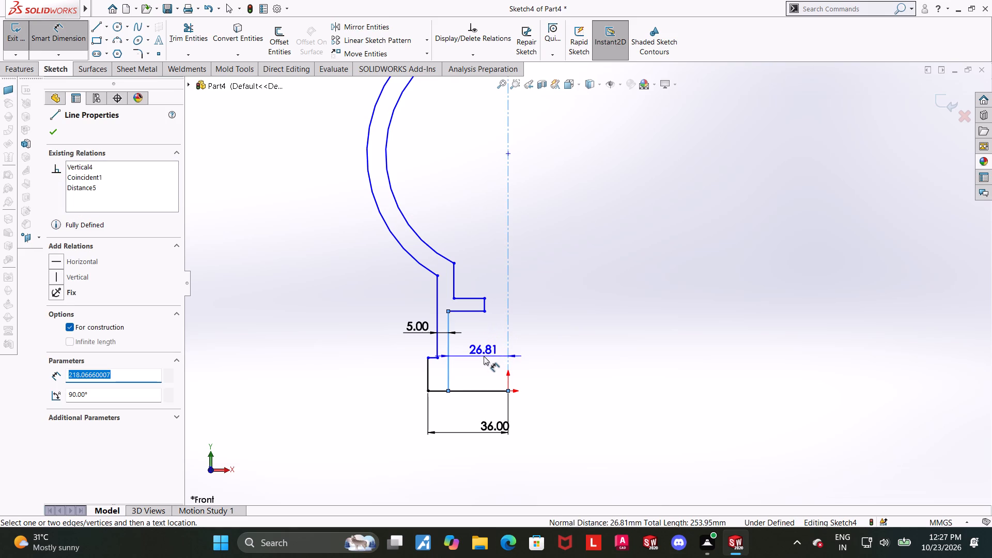
pyautogui.click(484, 356)
pyautogui.write('15')
pyautogui.press('Return')
pyautogui.press('Escape')
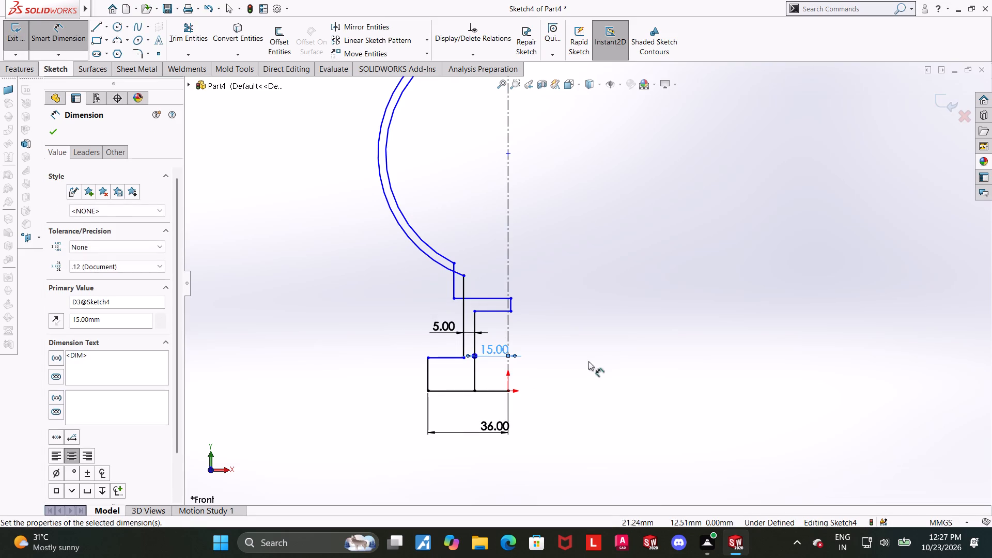
pyautogui.click(650, 349)
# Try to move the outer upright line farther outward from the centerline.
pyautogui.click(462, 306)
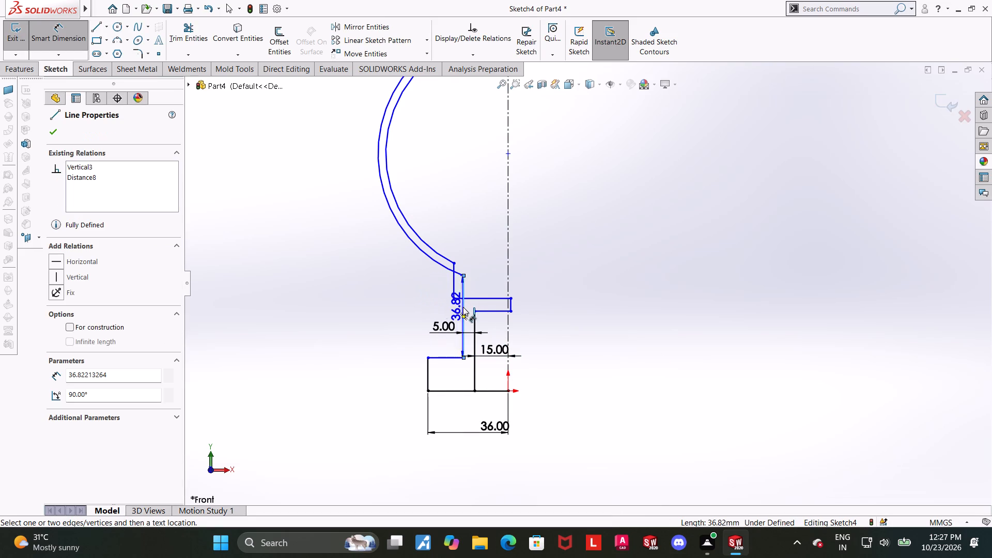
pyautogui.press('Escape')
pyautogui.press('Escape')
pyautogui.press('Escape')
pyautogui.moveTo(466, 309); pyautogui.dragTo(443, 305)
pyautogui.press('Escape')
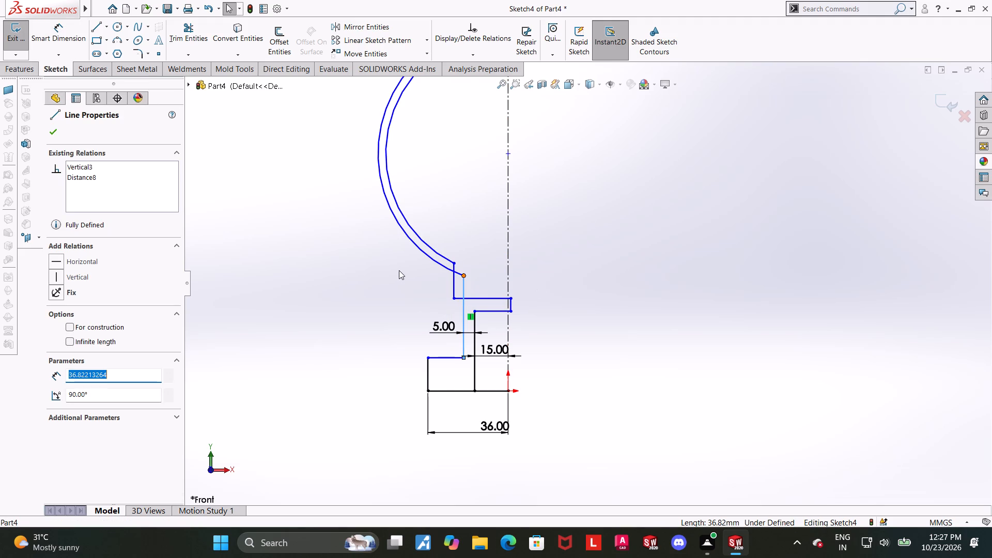
# Reposition the upper inner wall line about 14 mm and the notch's vertical line about 8.7 mm from the centerline.
pyautogui.moveTo(454, 269); pyautogui.dragTo(477, 261)
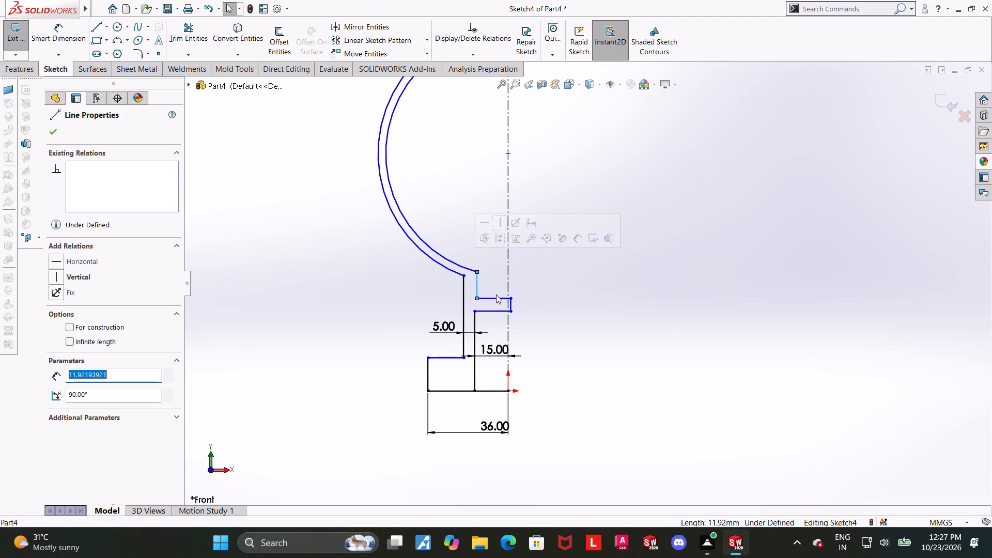
pyautogui.moveTo(512, 304); pyautogui.dragTo(489, 303)
pyautogui.press('Escape')
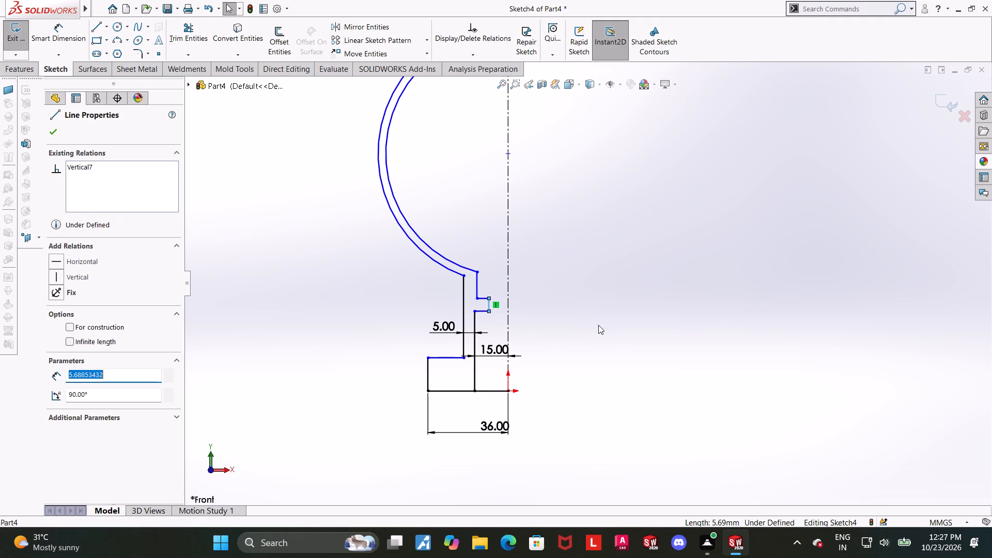
# Dimension the notch's vertical line 25/2 mm from the centerline.
pyautogui.scroll(-2, 594, 325)
pyautogui.scroll(-2, 552, 314)
pyautogui.press('Escape')
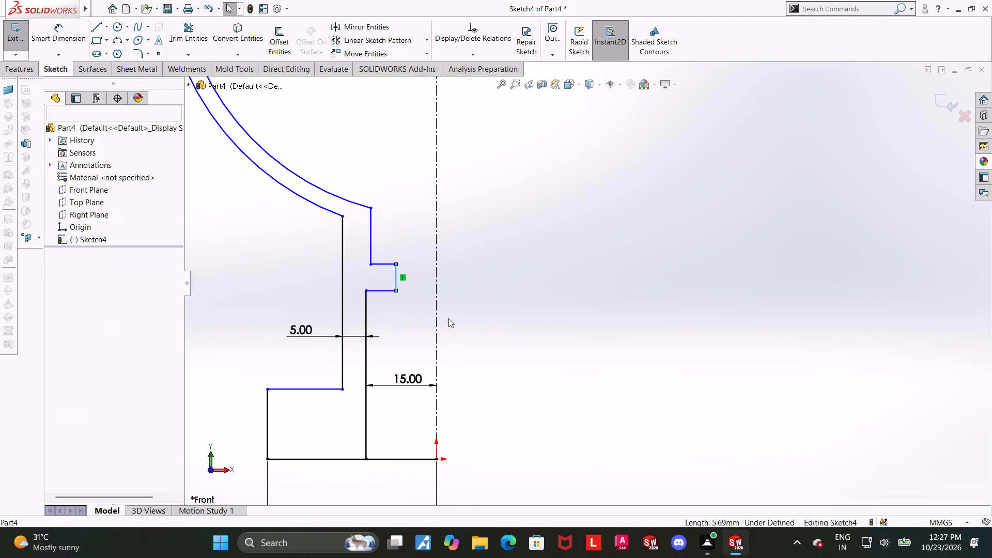
pyautogui.click(56, 38)
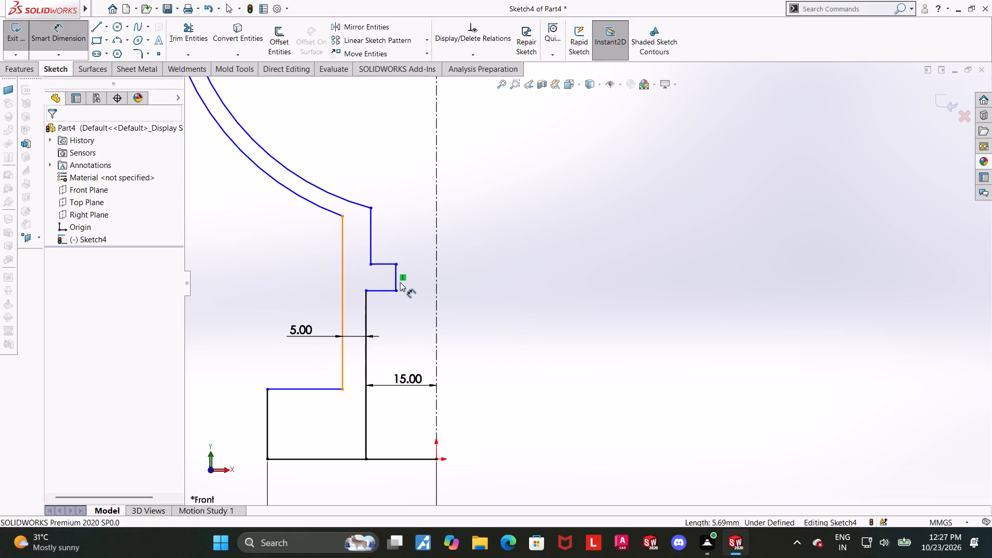
pyautogui.click(397, 280)
pyautogui.click(433, 285)
pyautogui.click(406, 335)
pyautogui.write('25.')
pyautogui.press('BackSpace')
pyautogui.write('/2')
pyautogui.press('Return')
pyautogui.press('Escape')
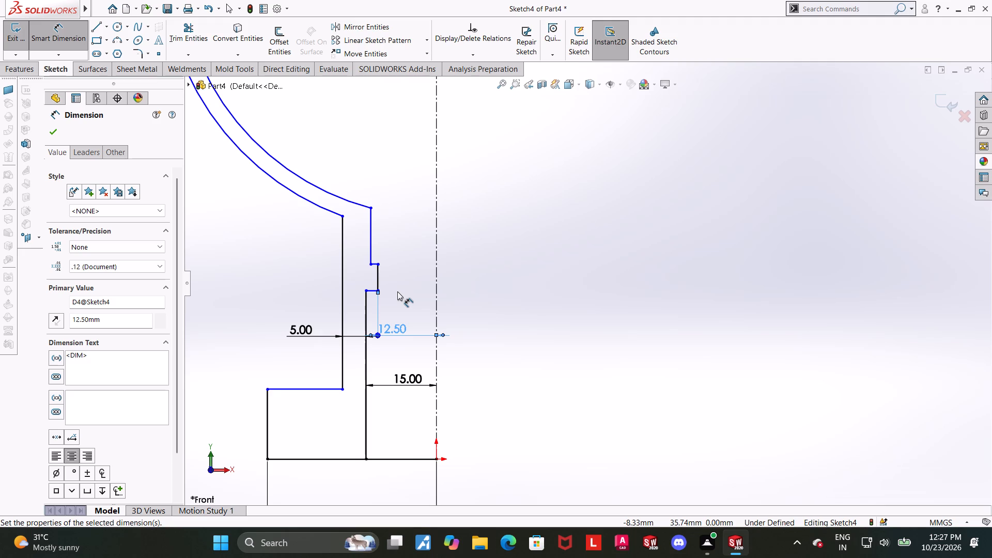
pyautogui.scroll(-1, 397, 291)
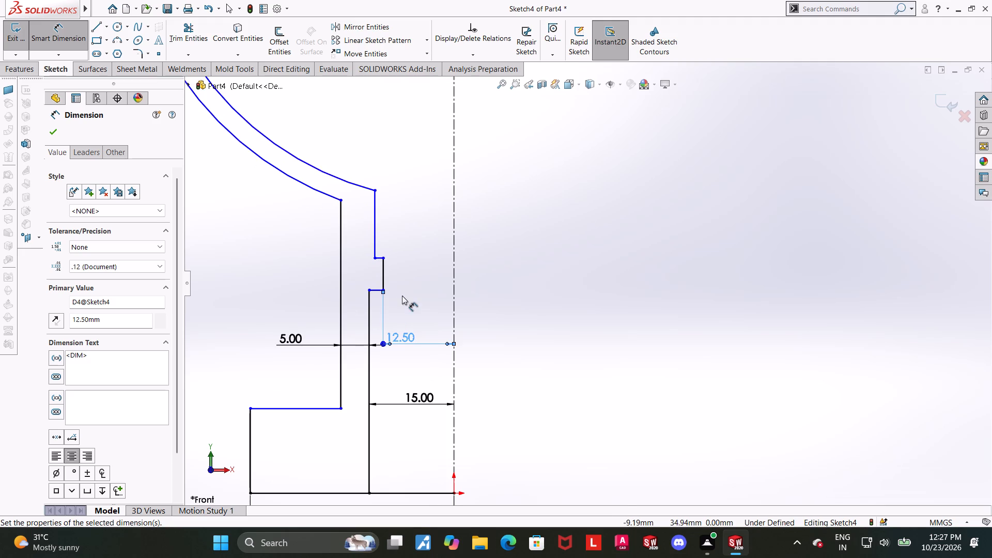
pyautogui.click(537, 293)
pyautogui.scroll(1, 562, 263)
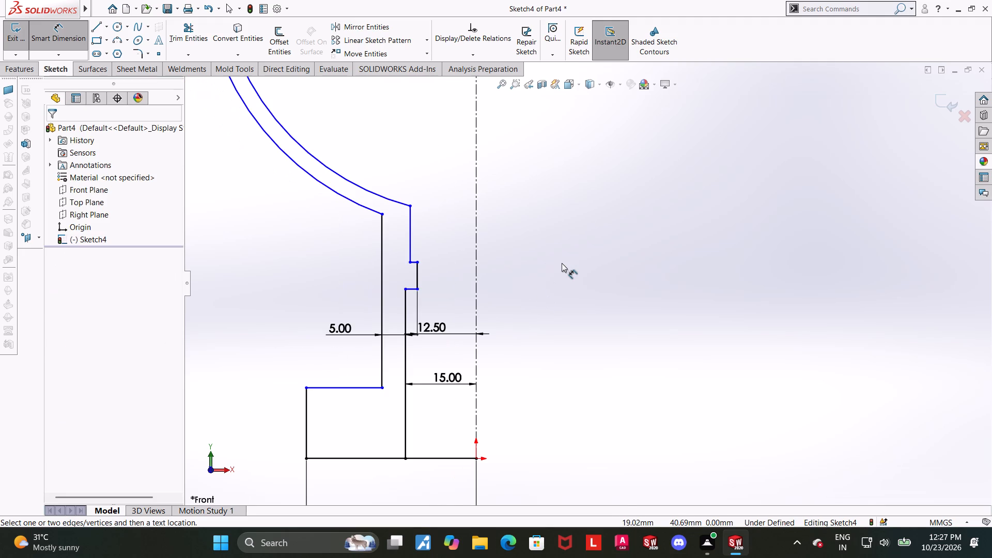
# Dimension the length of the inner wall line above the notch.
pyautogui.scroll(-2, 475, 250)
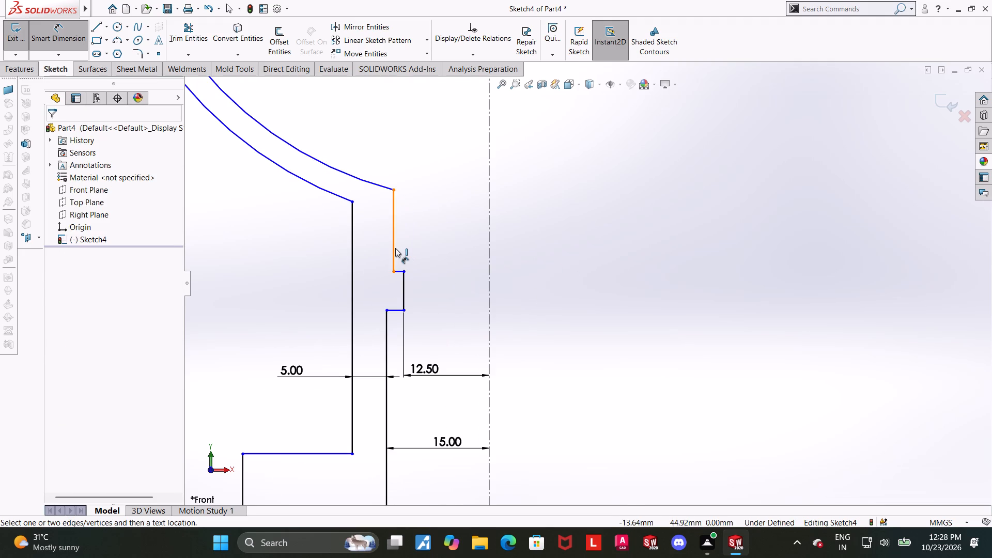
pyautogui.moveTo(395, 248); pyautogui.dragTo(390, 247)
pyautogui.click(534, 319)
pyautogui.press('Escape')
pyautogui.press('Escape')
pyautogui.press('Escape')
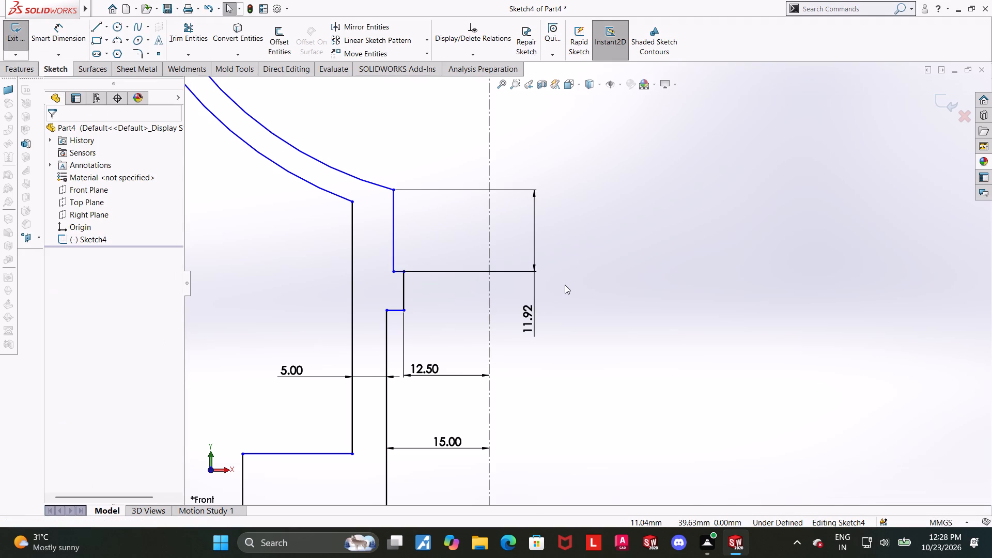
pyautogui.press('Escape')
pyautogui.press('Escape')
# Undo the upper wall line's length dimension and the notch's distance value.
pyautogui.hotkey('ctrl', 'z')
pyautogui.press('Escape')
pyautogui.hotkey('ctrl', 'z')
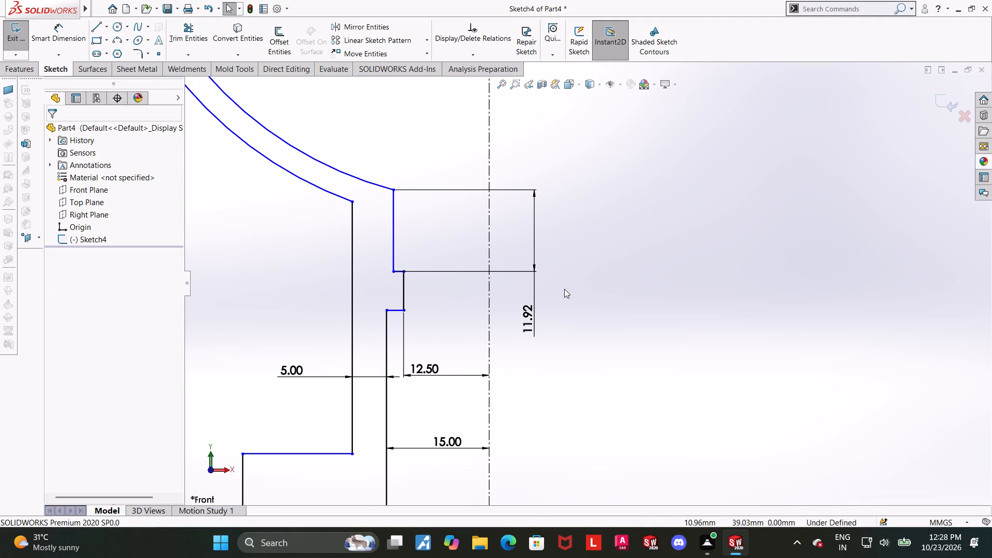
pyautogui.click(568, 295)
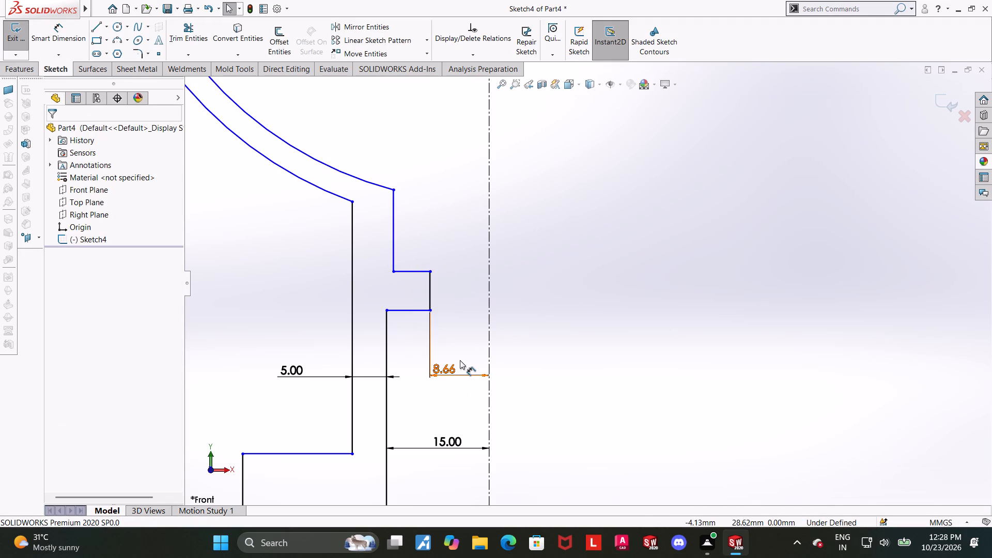
# Set the notch line's distance from the centerline to 25/2 mm.
pyautogui.doubleClick(455, 366)
pyautogui.write('25')
pyautogui.write('/2')
pyautogui.press('Return')
pyautogui.press('Escape')
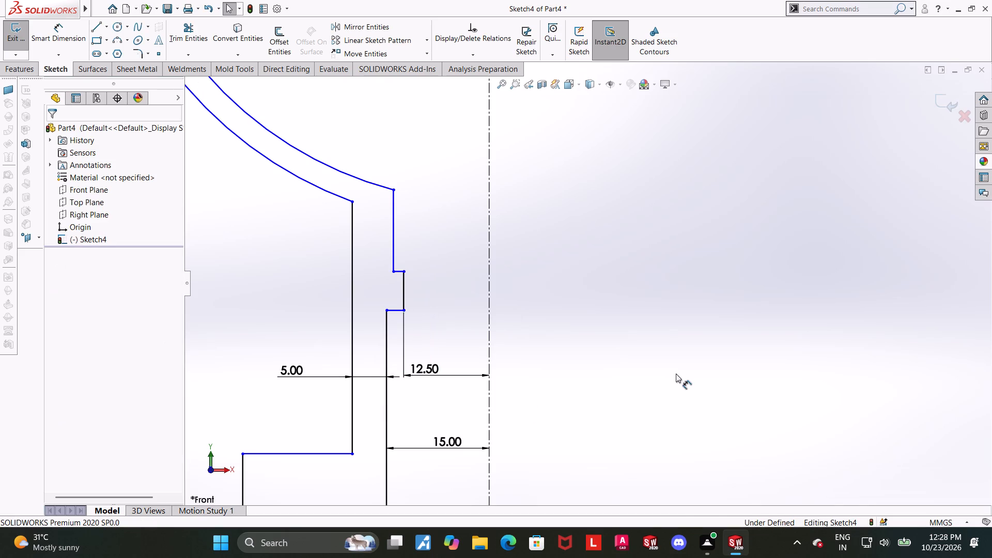
pyautogui.moveTo(634, 313); pyautogui.dragTo(627, 308)
# Make the inner wall line above the notch collinear with the inner wall line below it.
pyautogui.click(394, 224)
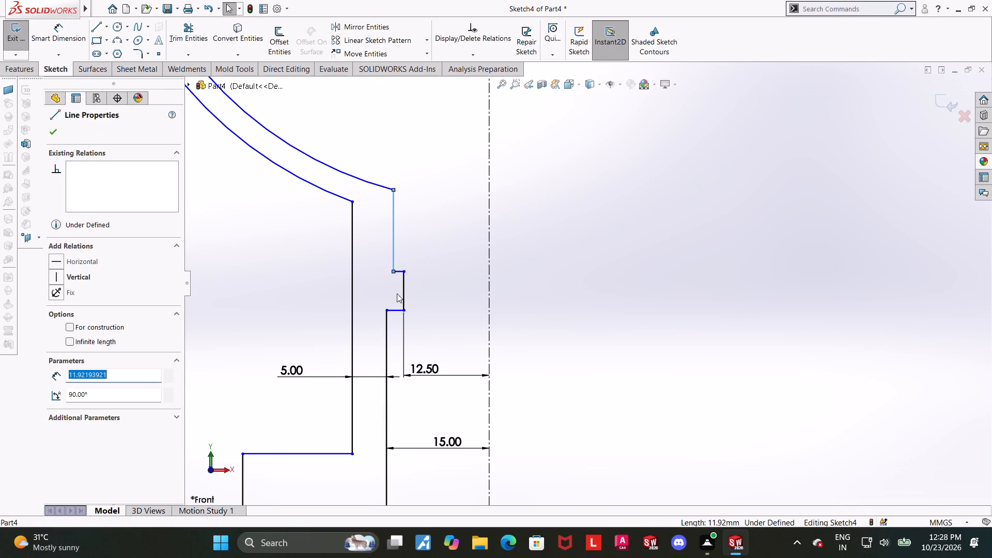
pyautogui.keyDown('ctrl'); pyautogui.click(390, 326); pyautogui.keyUp('ctrl')
pyautogui.click(54, 345)
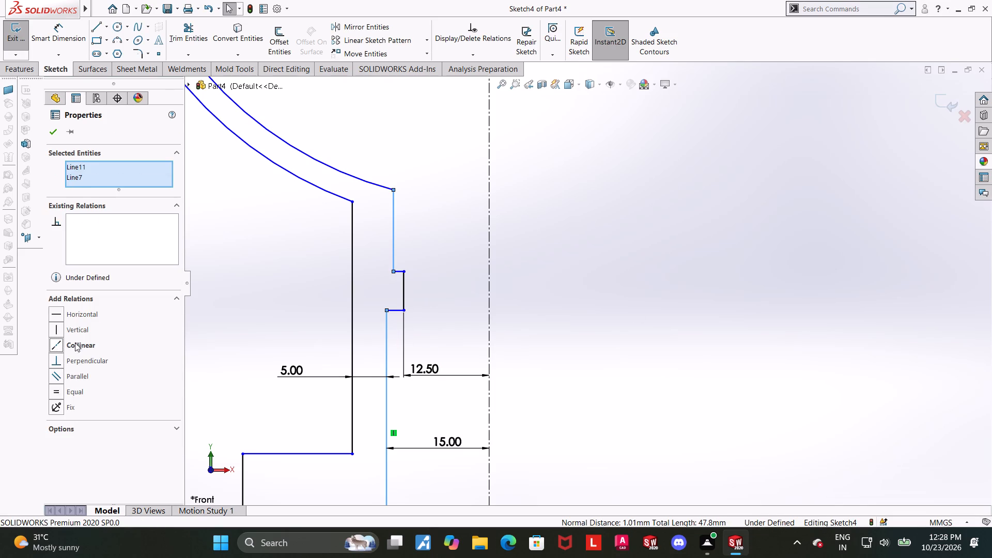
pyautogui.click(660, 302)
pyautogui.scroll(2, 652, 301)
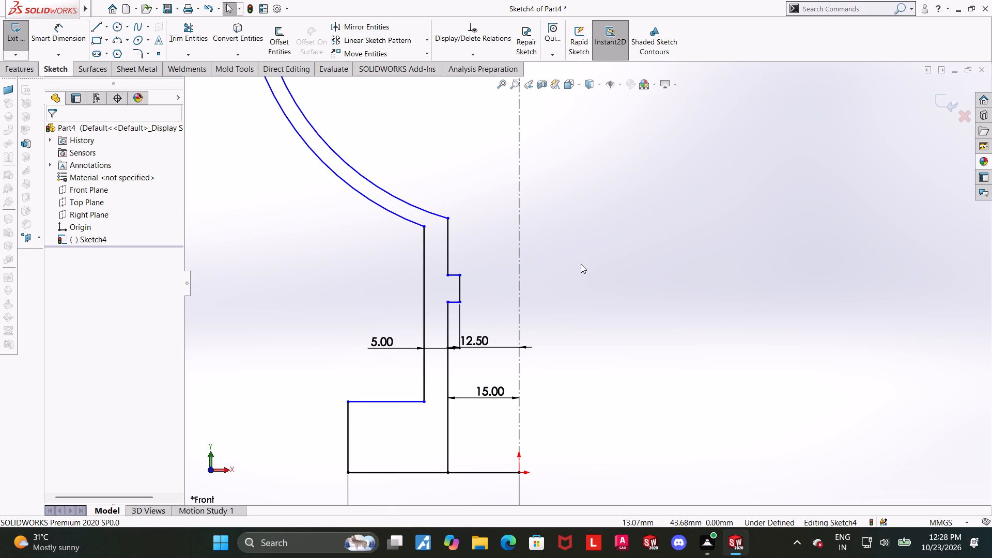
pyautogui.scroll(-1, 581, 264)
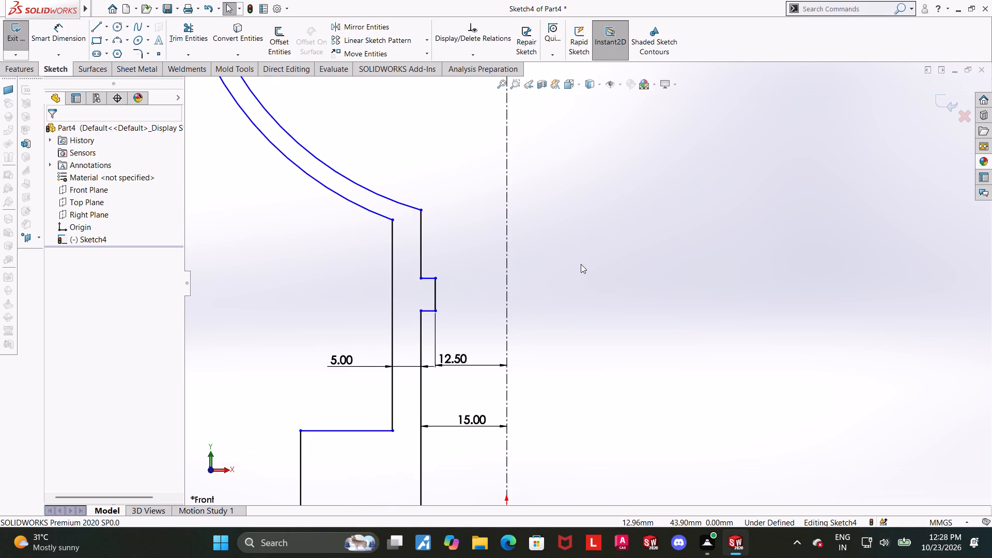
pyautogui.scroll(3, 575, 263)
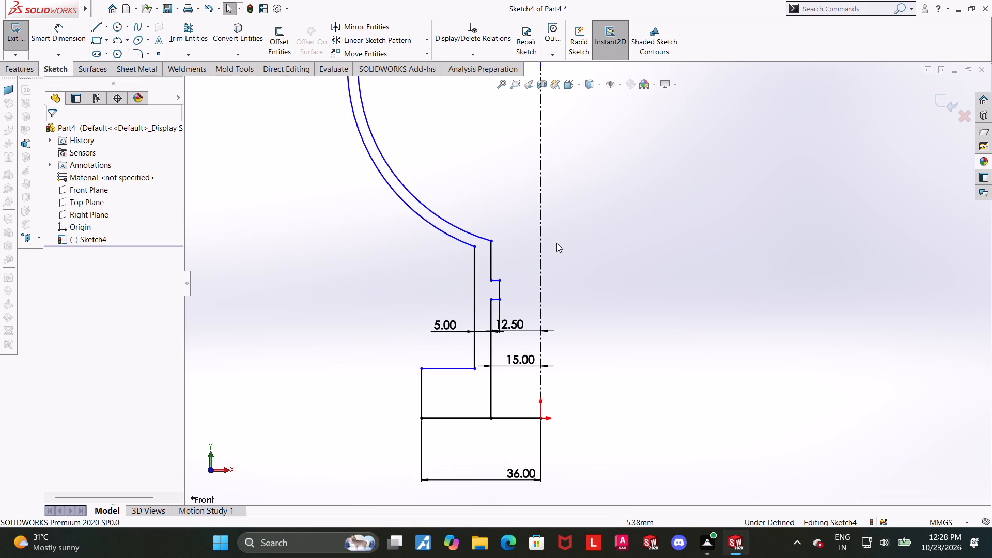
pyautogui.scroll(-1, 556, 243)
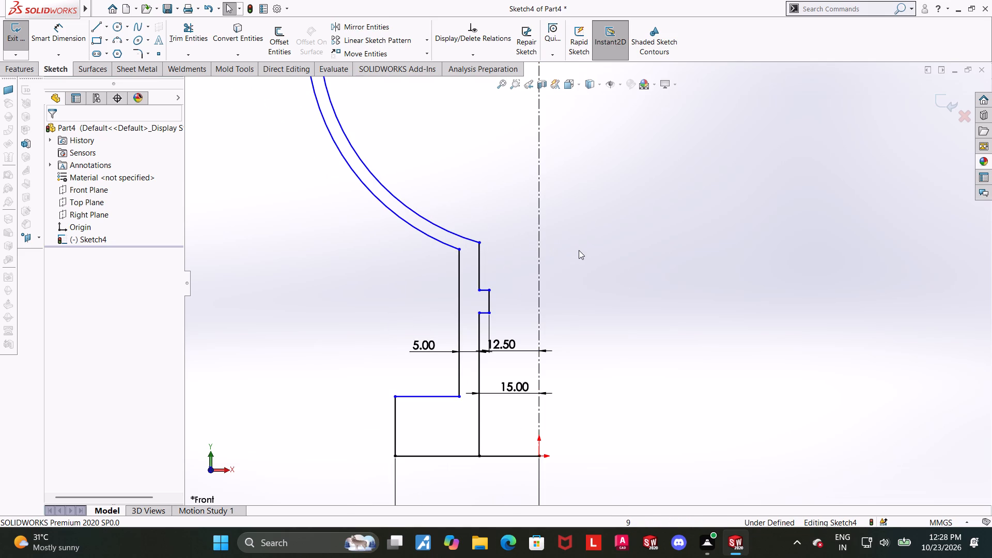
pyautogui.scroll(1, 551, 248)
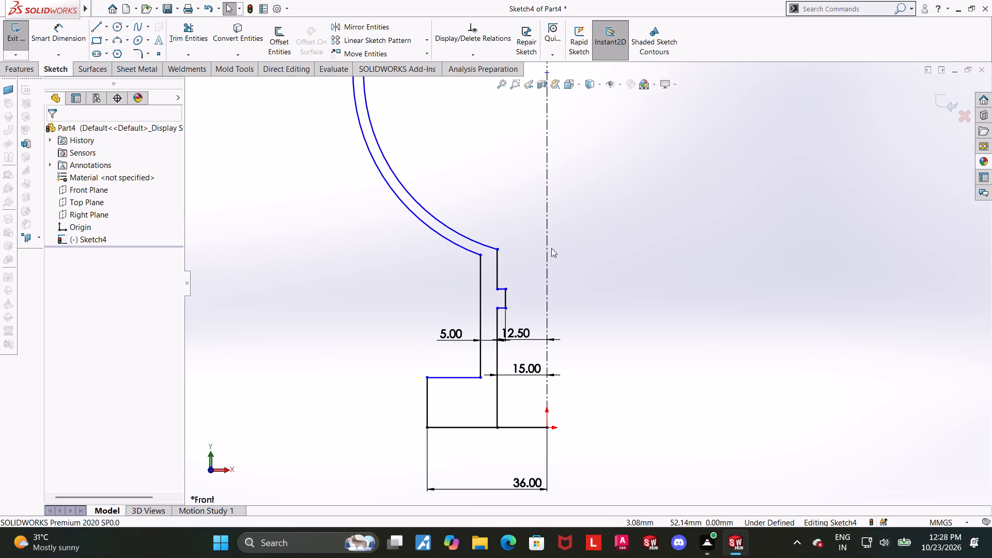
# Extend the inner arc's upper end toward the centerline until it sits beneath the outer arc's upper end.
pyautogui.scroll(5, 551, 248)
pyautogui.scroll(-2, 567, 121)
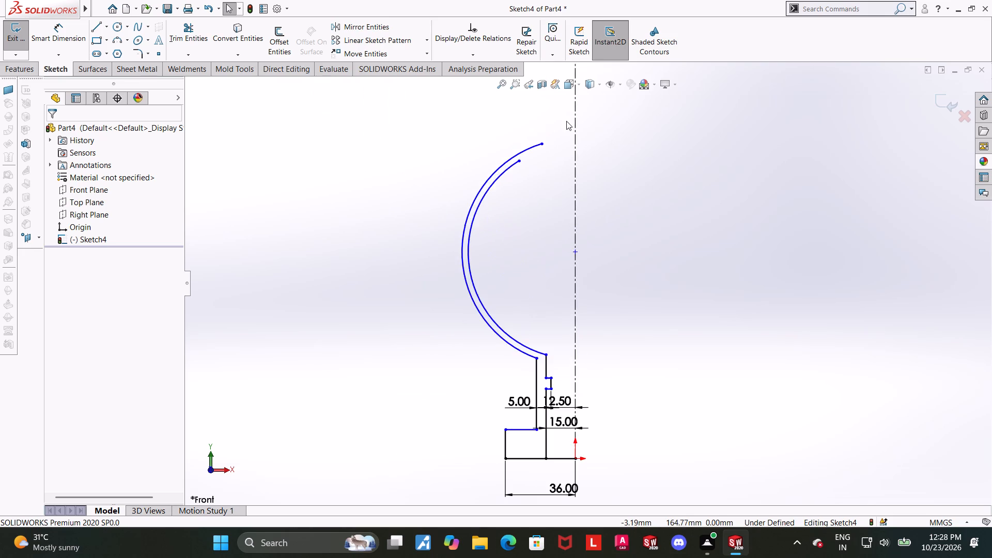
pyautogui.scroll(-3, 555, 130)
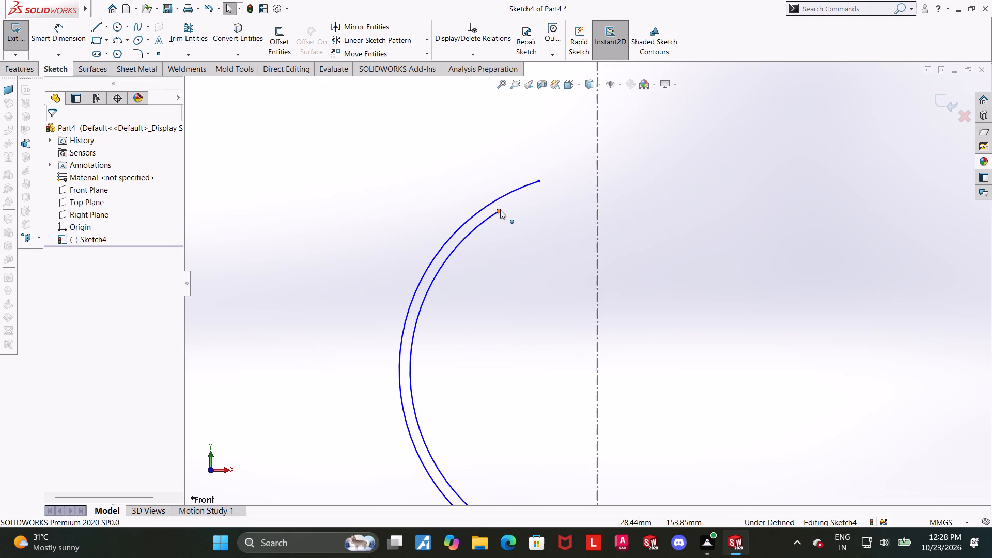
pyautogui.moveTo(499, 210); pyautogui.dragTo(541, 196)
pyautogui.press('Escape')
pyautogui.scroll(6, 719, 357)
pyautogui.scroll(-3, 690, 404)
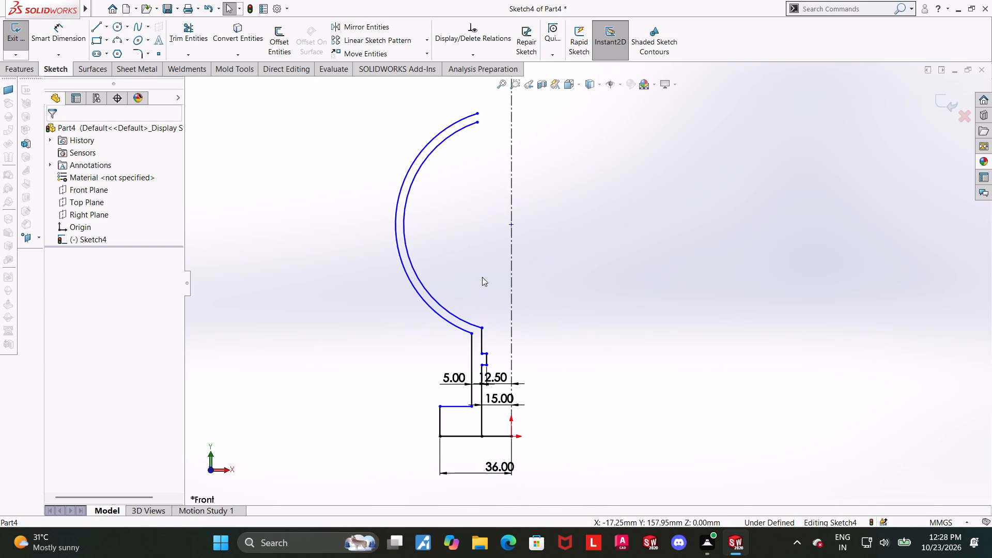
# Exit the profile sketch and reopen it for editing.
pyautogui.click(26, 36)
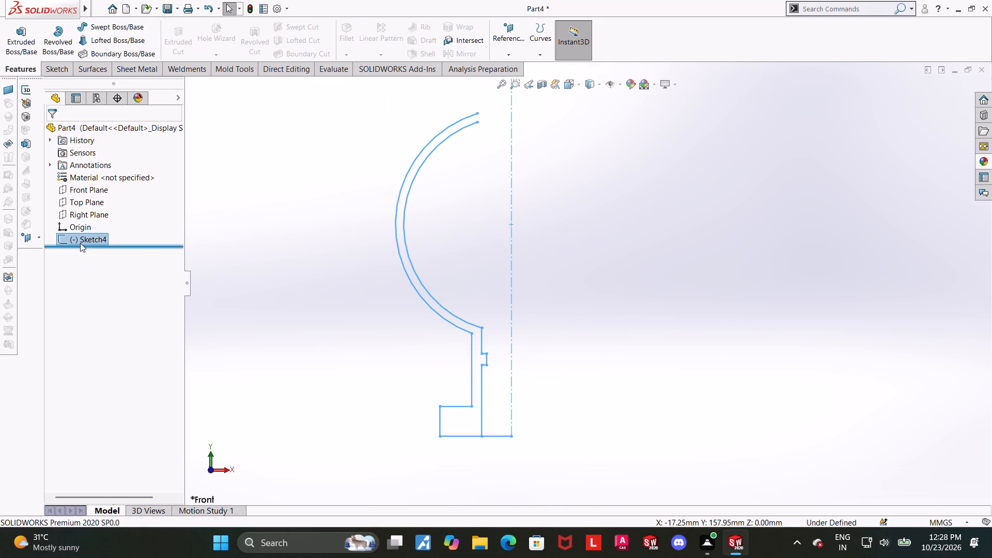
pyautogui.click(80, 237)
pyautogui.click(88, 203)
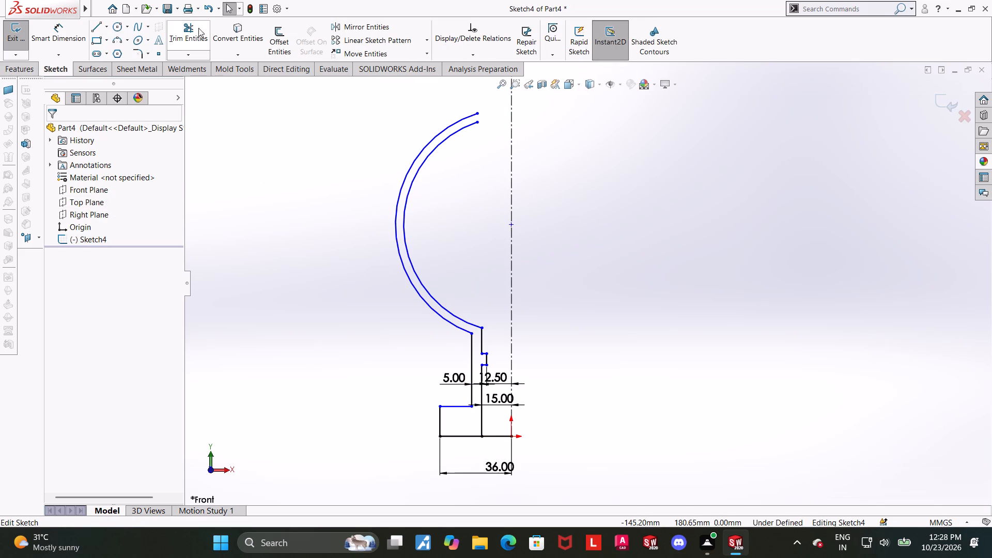
# Dimension the outer concentric arc with a radius of 30 mm.
pyautogui.click(41, 26)
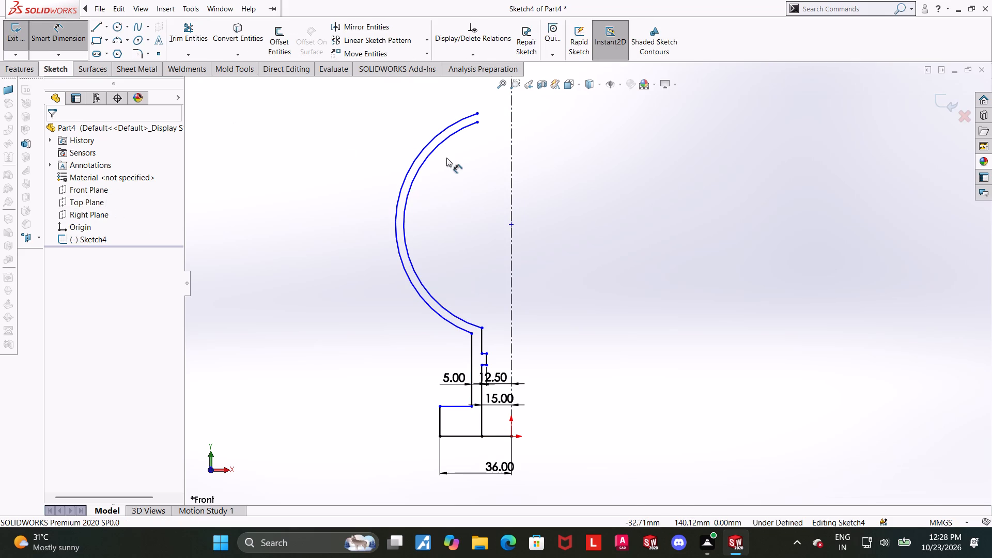
pyautogui.click(395, 237)
pyautogui.click(346, 238)
pyautogui.press('3')
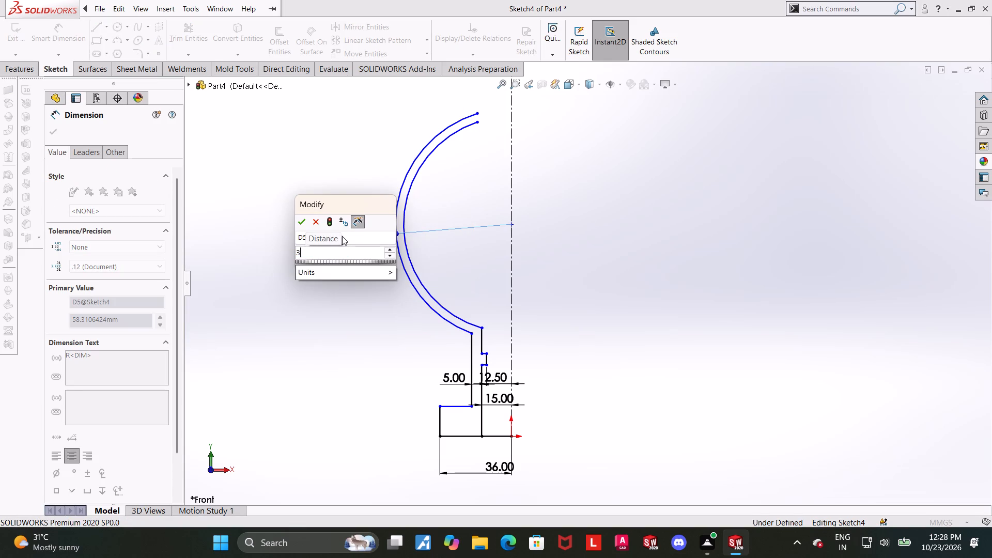
pyautogui.press('0')
pyautogui.press('Return')
pyautogui.press('Escape')
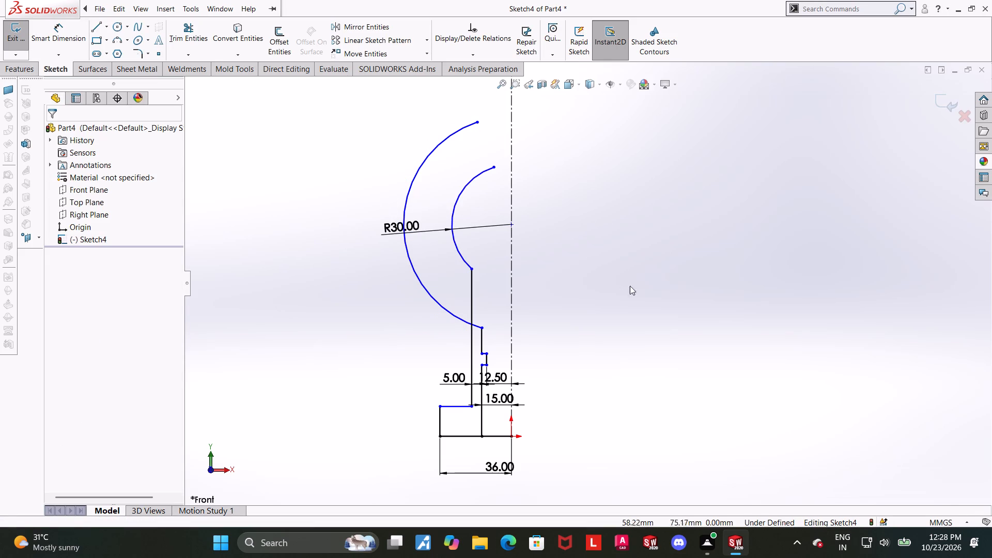
pyautogui.click(636, 272)
# Dimension the other concentric arc, which joins the inner wall, with a radius of 25 mm.
pyautogui.click(75, 44)
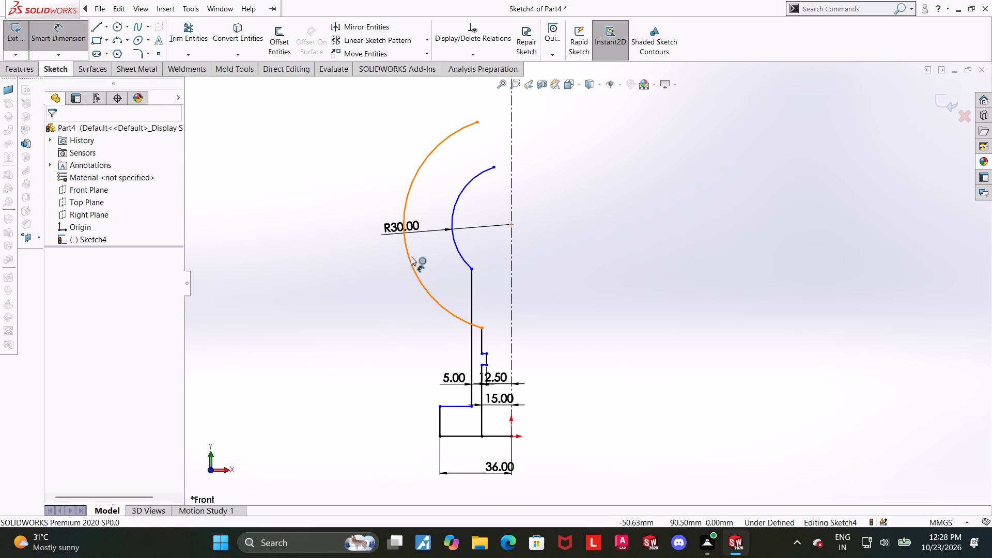
pyautogui.click(407, 258)
pyautogui.click(382, 269)
pyautogui.write('25')
pyautogui.press('Return')
pyautogui.press('Escape')
pyautogui.click(662, 261)
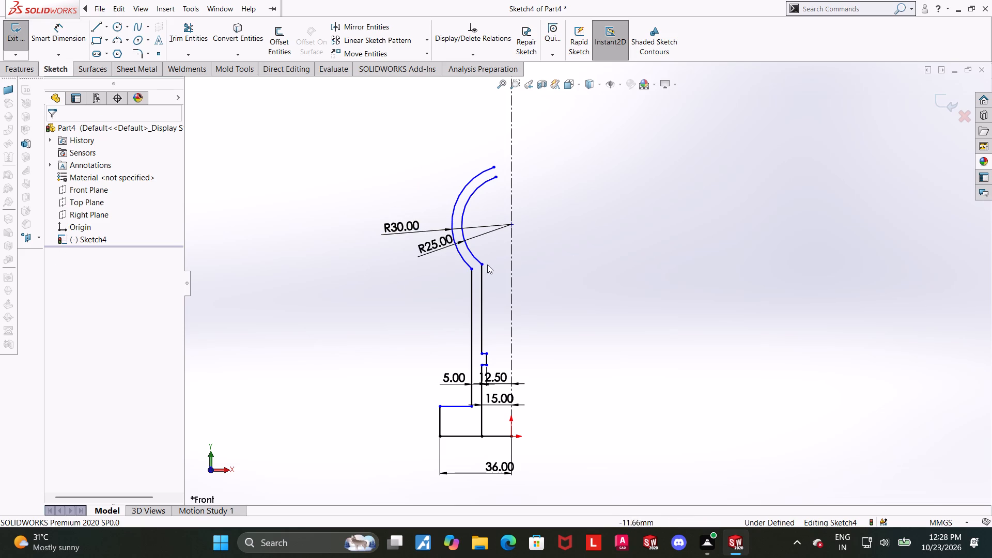
# Lower the concentric arcs so the inner arc's lower end sits about 57 mm above the origin.
pyautogui.moveTo(485, 265); pyautogui.dragTo(485, 323)
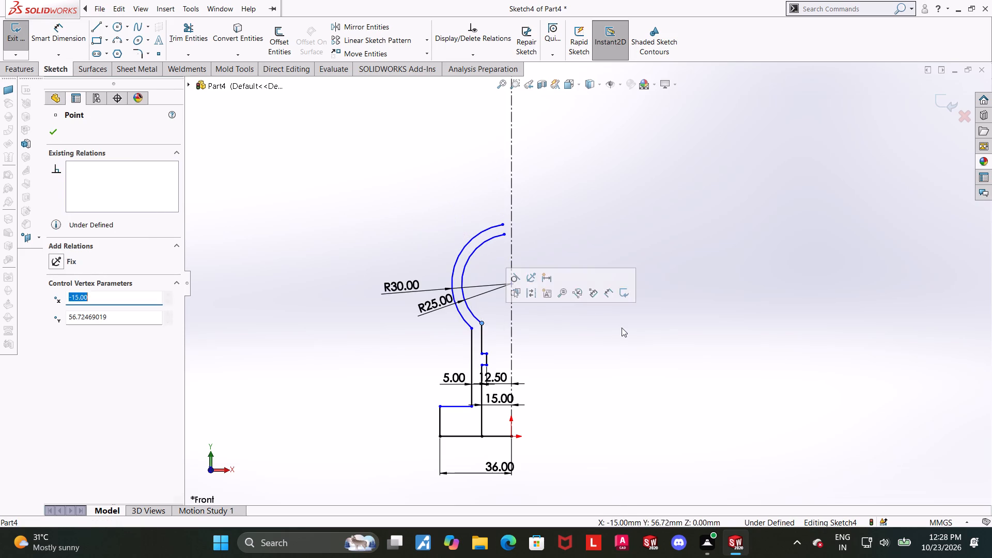
pyautogui.click(622, 328)
# Pull the outer arc's upper end back from the centerline and add a vertical relation between its two endpoints.
pyautogui.moveTo(505, 223); pyautogui.dragTo(479, 218)
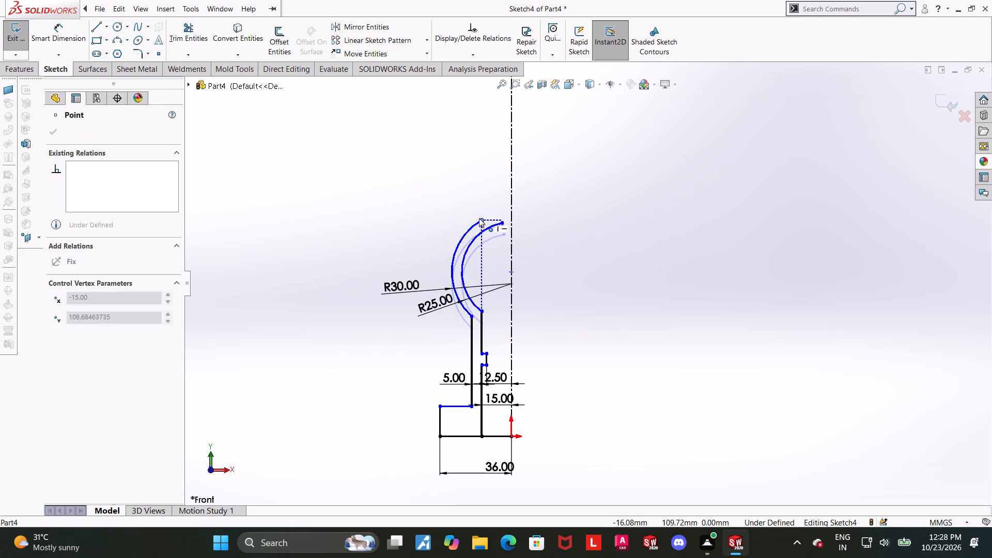
pyautogui.moveTo(479, 218); pyautogui.dragTo(476, 219)
pyautogui.click(615, 323)
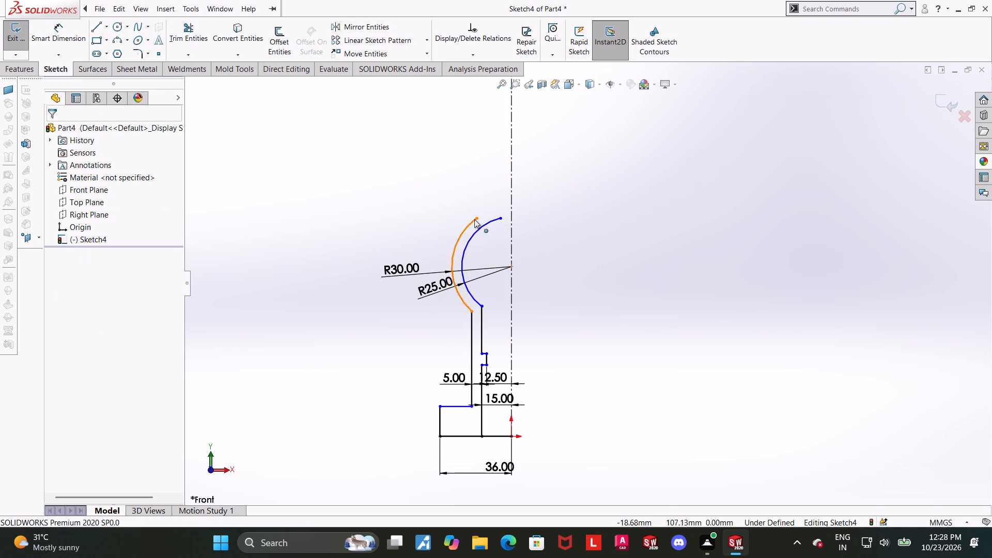
pyautogui.click(478, 217)
pyautogui.keyDown('ctrl'); pyautogui.click(471, 314); pyautogui.keyUp('ctrl')
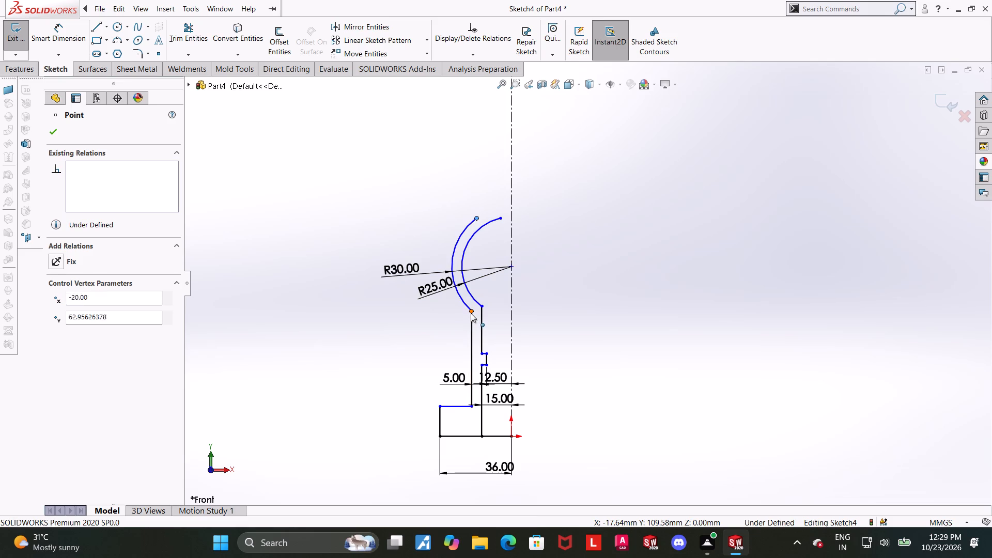
pyautogui.click(54, 333)
pyautogui.click(733, 325)
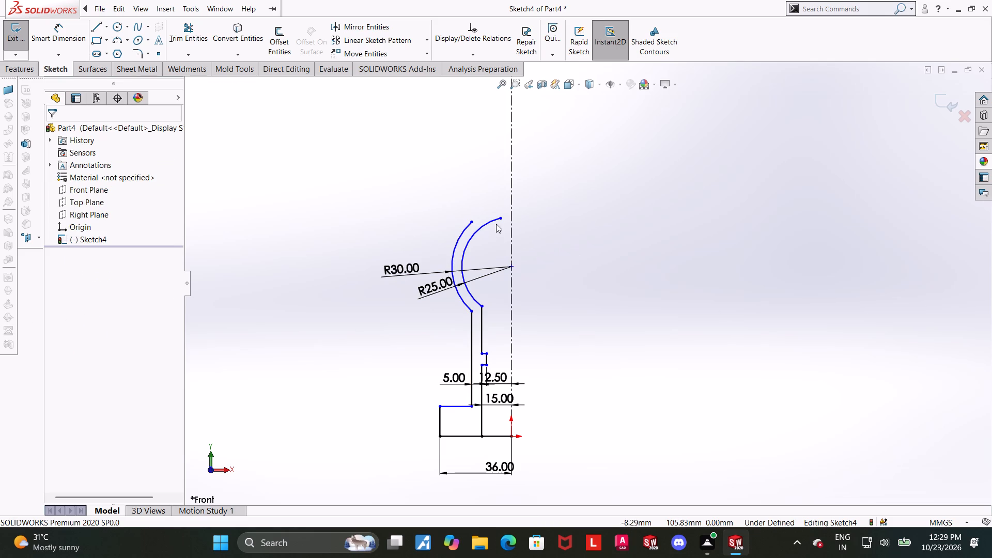
# Add a vertical relation between the inner arc's upper and lower endpoints.
pyautogui.click(502, 220)
pyautogui.keyDown('ctrl'); pyautogui.click(480, 305); pyautogui.keyUp('ctrl')
pyautogui.click(54, 330)
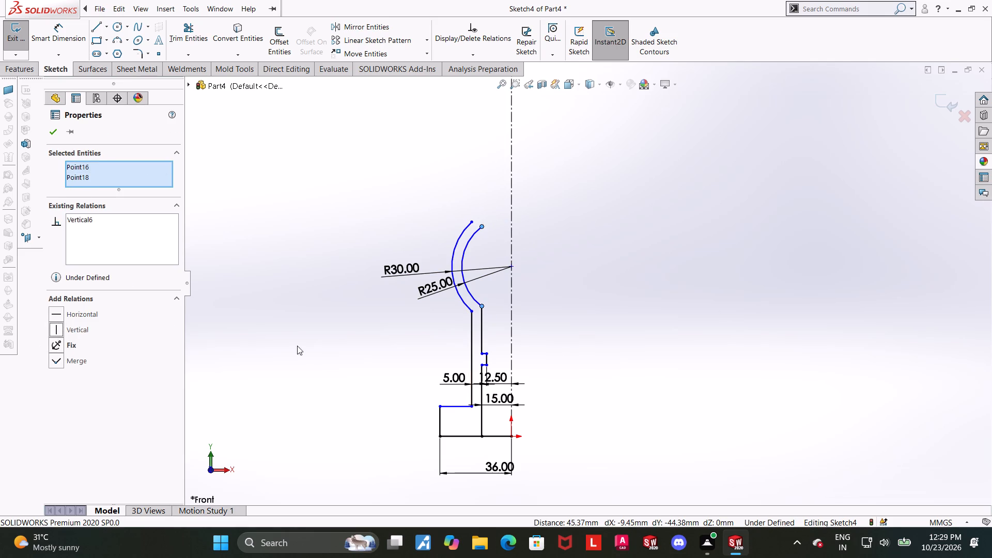
pyautogui.click(707, 340)
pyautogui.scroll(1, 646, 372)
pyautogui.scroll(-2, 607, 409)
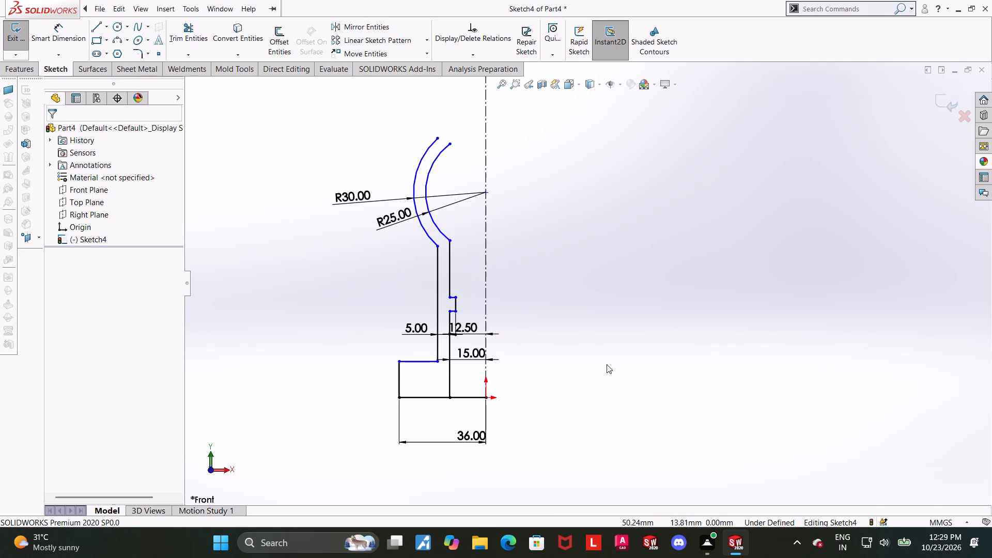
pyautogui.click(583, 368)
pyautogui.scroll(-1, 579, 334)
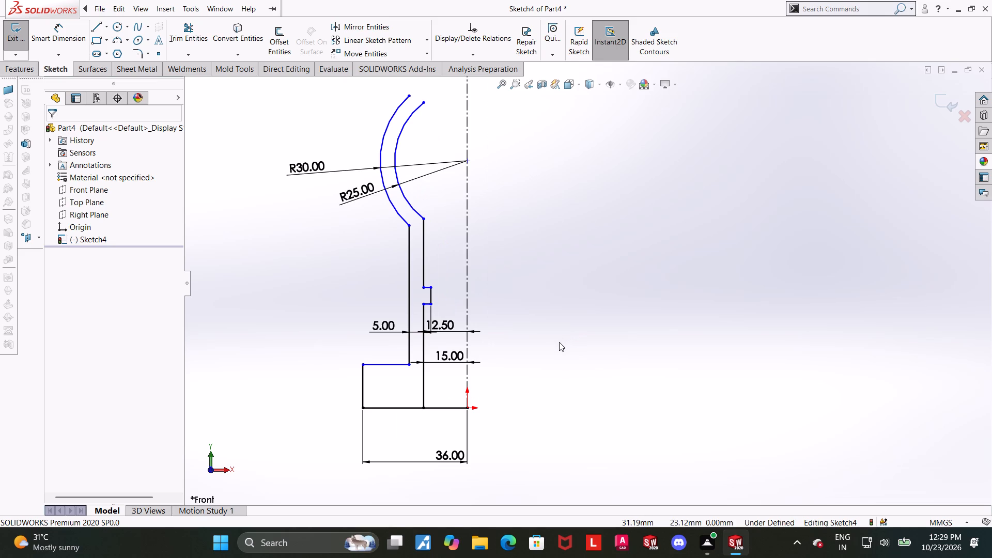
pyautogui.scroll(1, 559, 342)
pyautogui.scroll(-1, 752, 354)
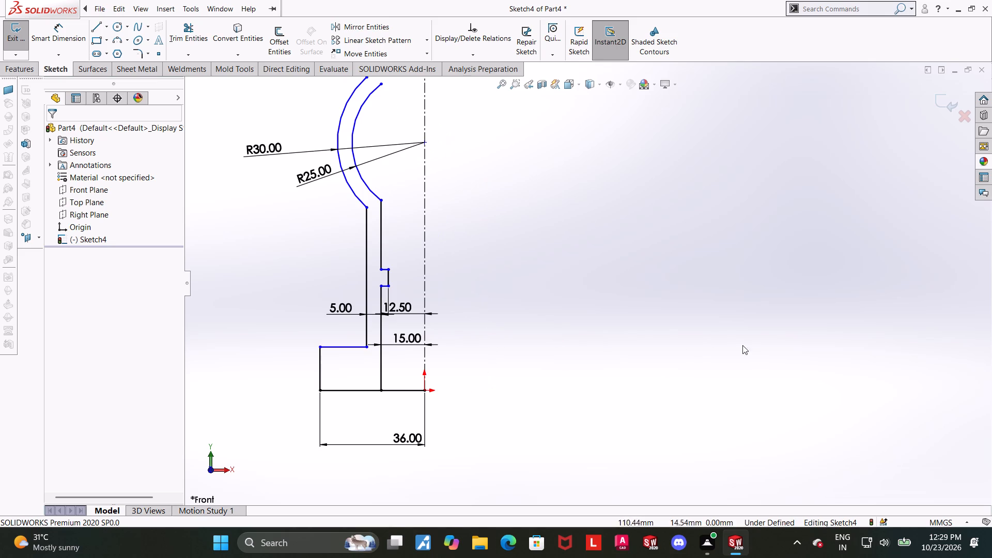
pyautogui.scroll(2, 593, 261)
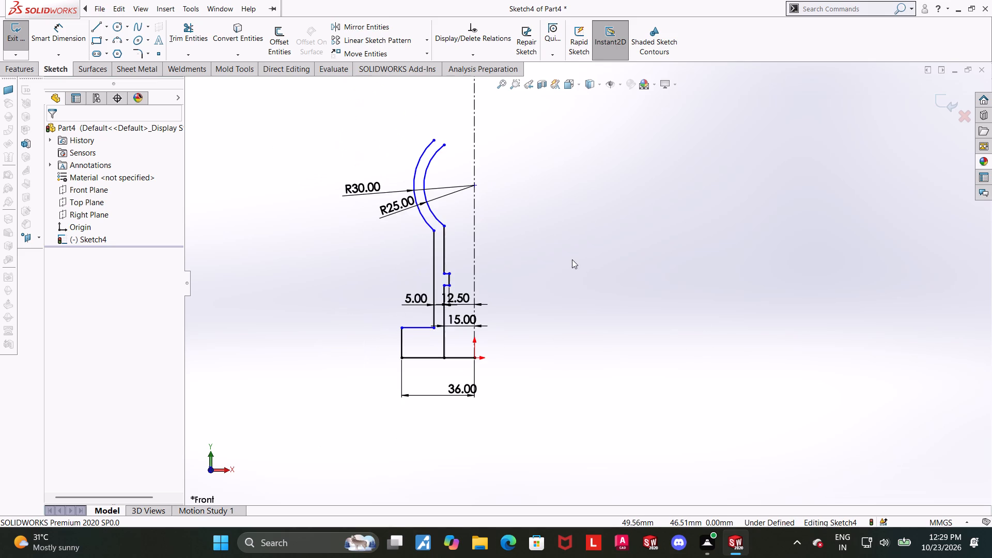
# Sketch a vertical line up from the inner arc's upper end, a 5 mm step toward the centerline, and a short vertical line above it.
pyautogui.scroll(2, 572, 246)
pyautogui.scroll(-3, 560, 174)
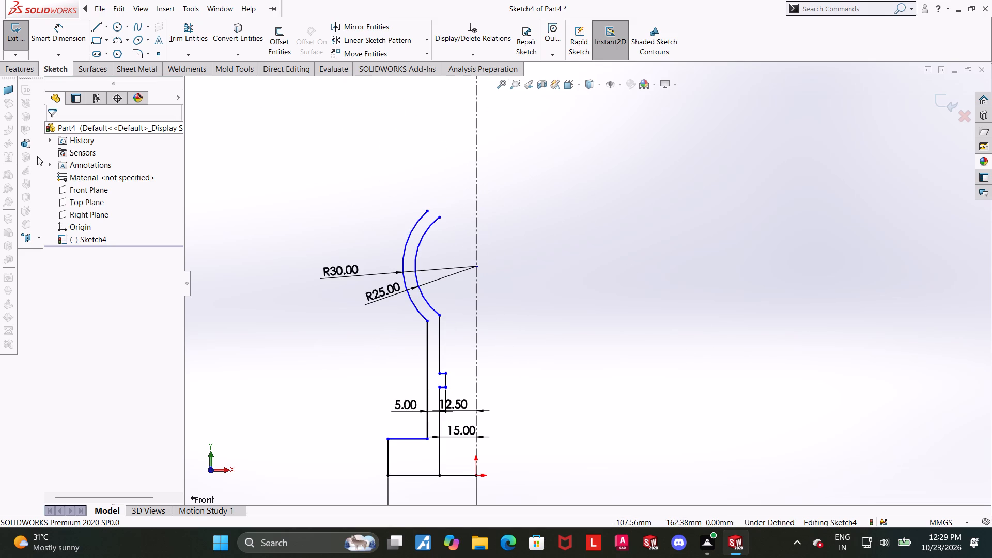
pyautogui.click(100, 23)
pyautogui.click(440, 220)
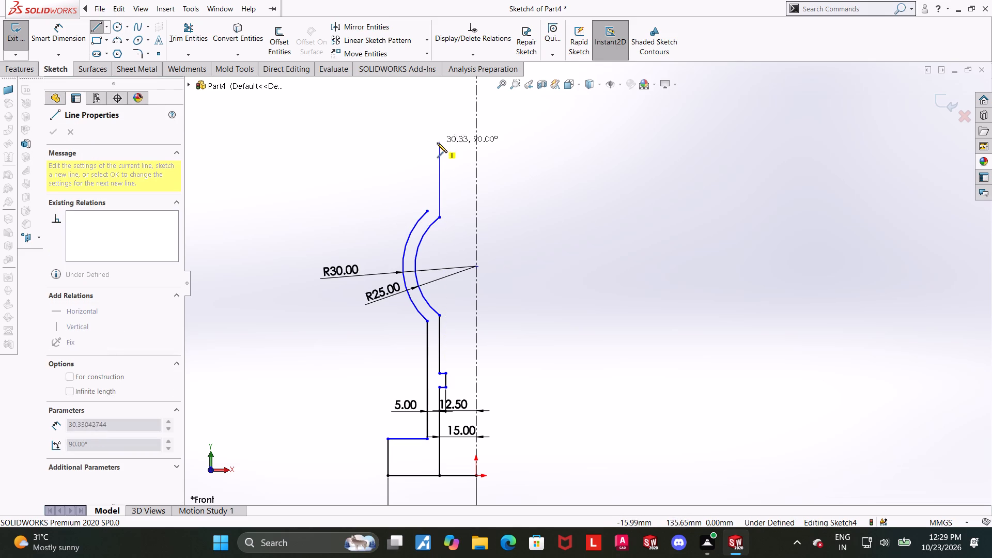
pyautogui.click(438, 161)
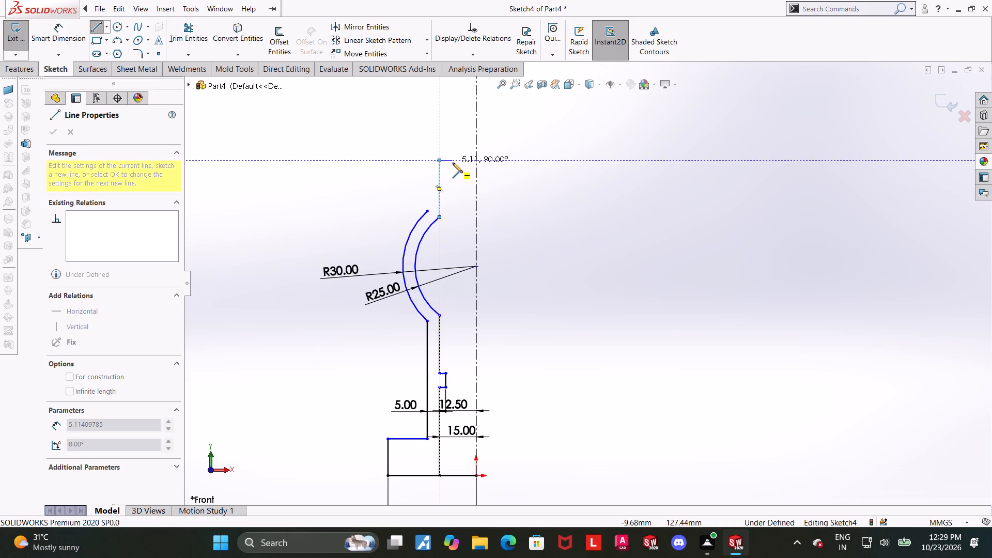
pyautogui.click(453, 163)
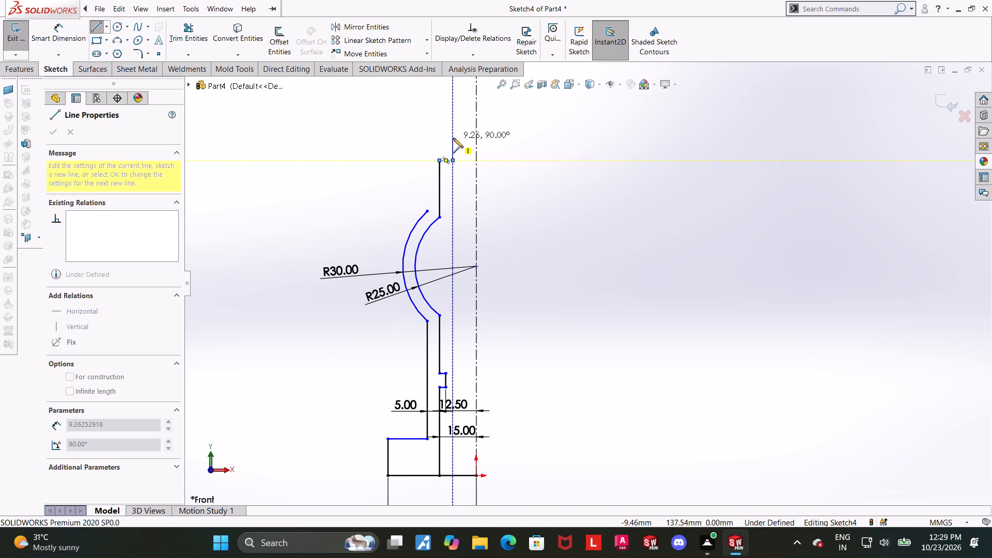
pyautogui.click(453, 136)
pyautogui.press('Escape')
pyautogui.press('Escape')
# Sketch a vertical line about 57 mm up from the outer arc's upper end and a 20 mm horizontal line to the centerline.
pyautogui.click(105, 27)
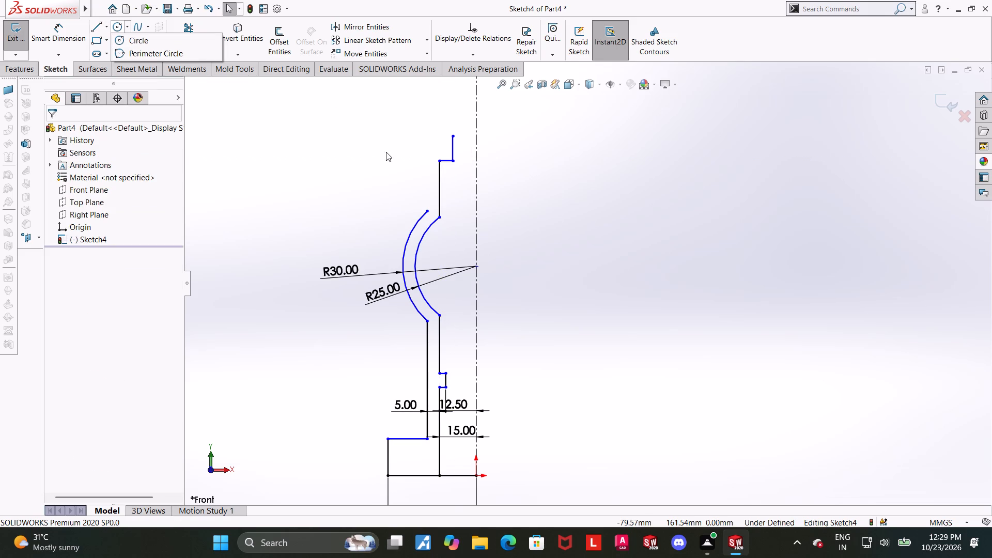
pyautogui.press('Escape')
pyautogui.click(99, 24)
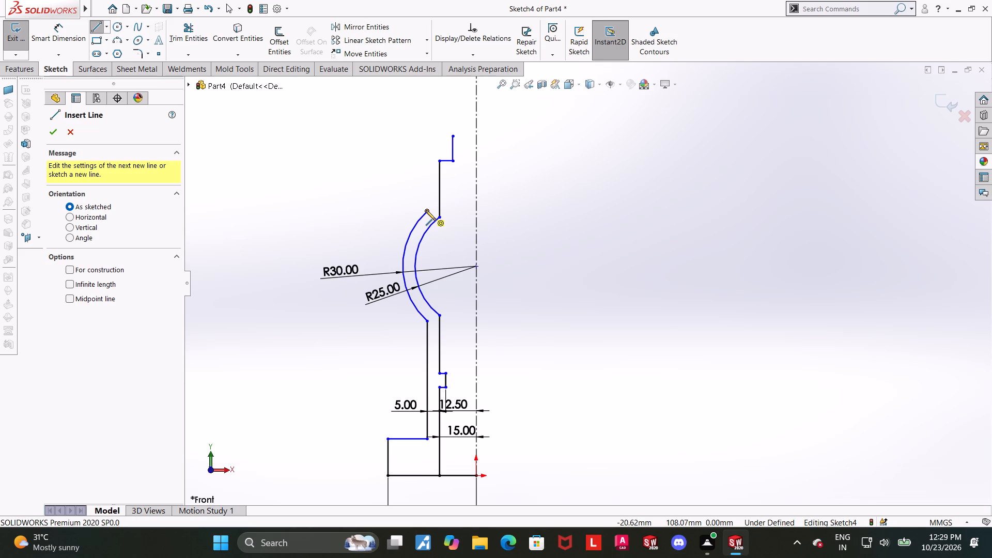
pyautogui.click(426, 210)
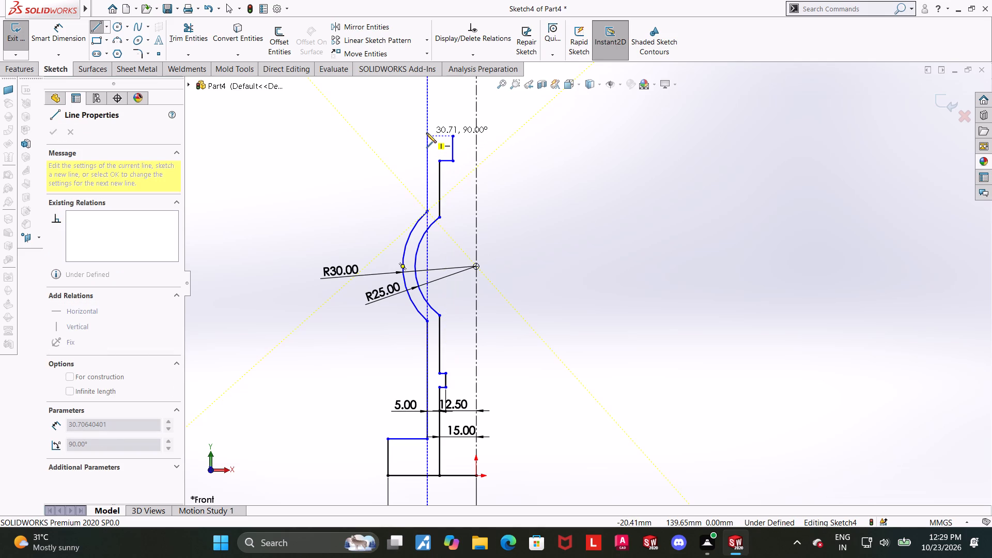
pyautogui.scroll(-2, 432, 110)
pyautogui.scroll(5, 444, 147)
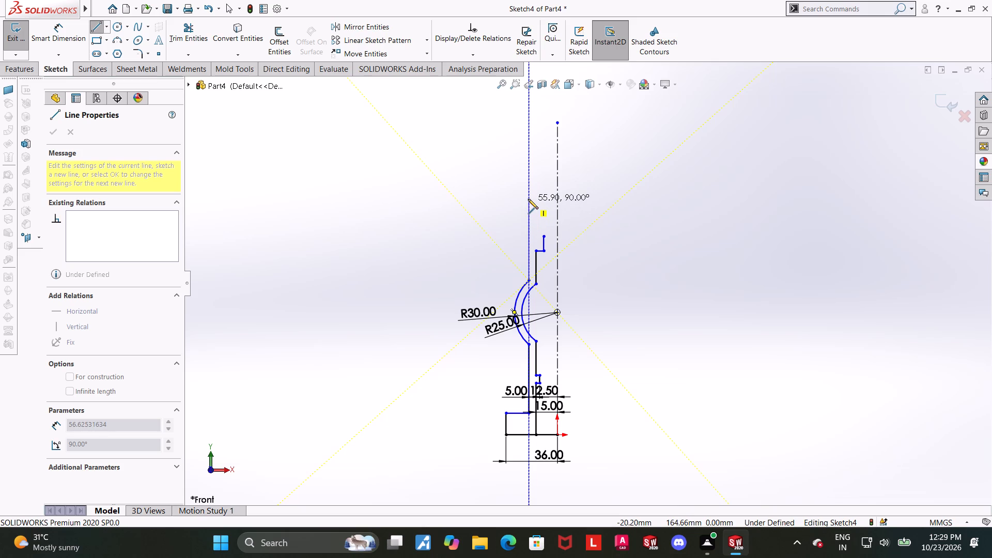
pyautogui.click(528, 199)
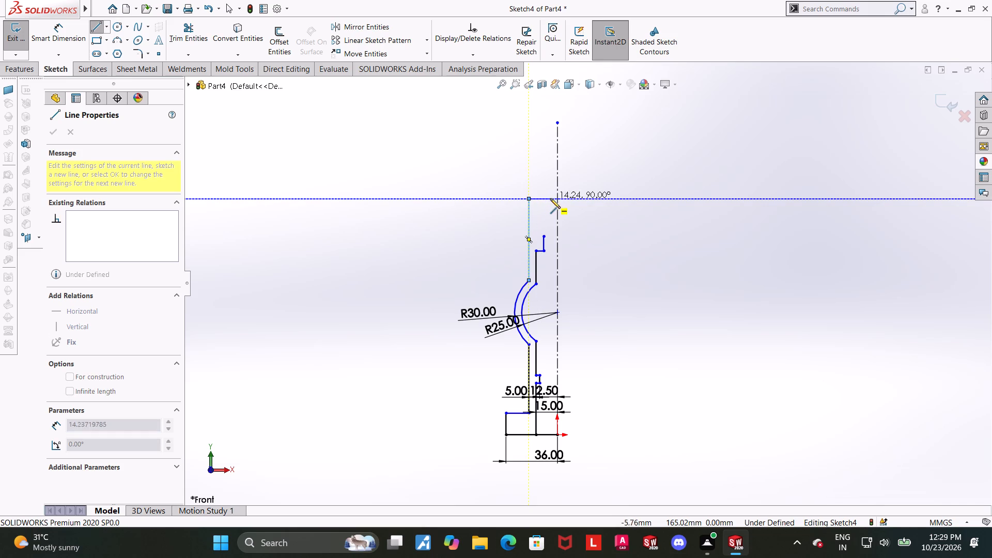
pyautogui.click(556, 198)
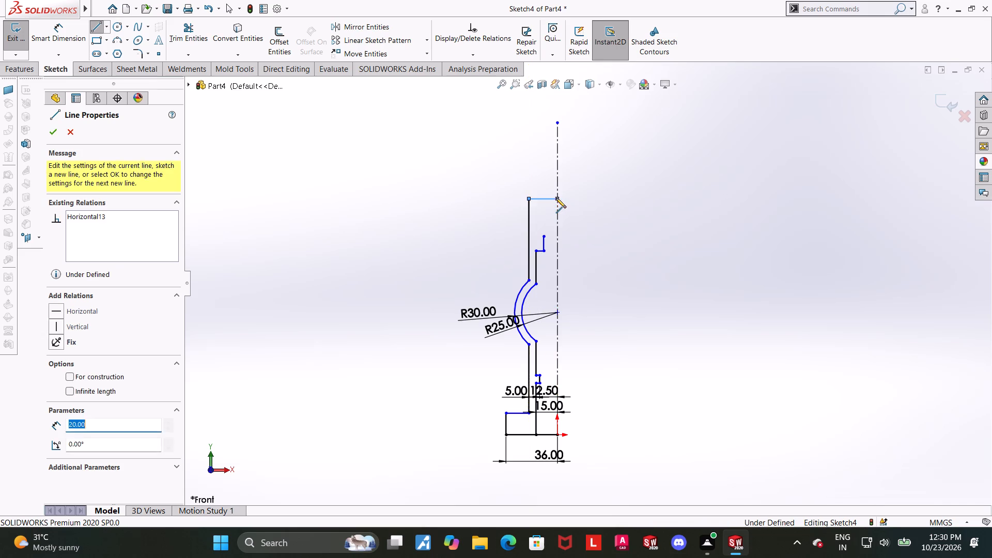
# From the upper notch's open end, sketch lines about 5.3 mm outward, 20.6 mm up, 2.7 mm toward the centerline, and up to the top line.
pyautogui.press('Escape')
pyautogui.scroll(-3, 610, 250)
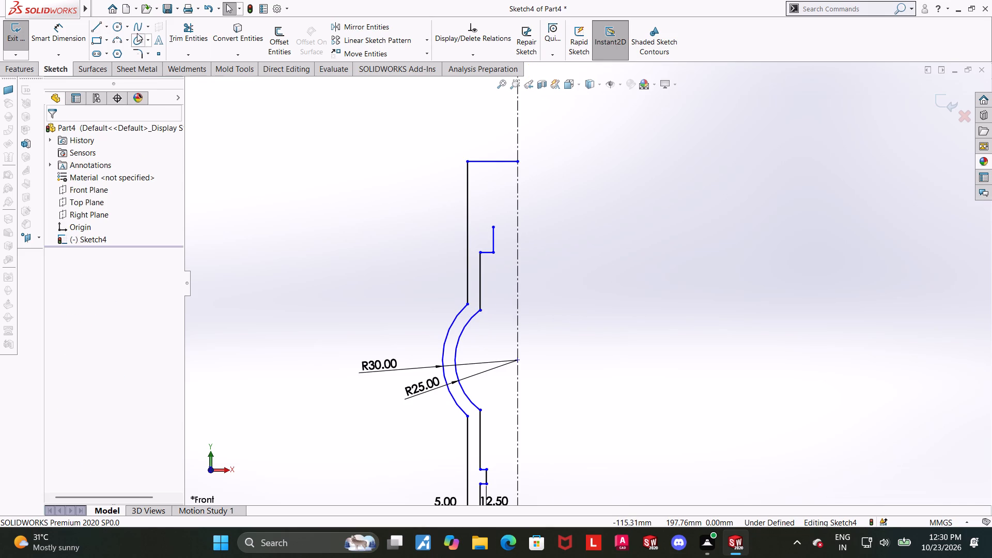
pyautogui.click(99, 23)
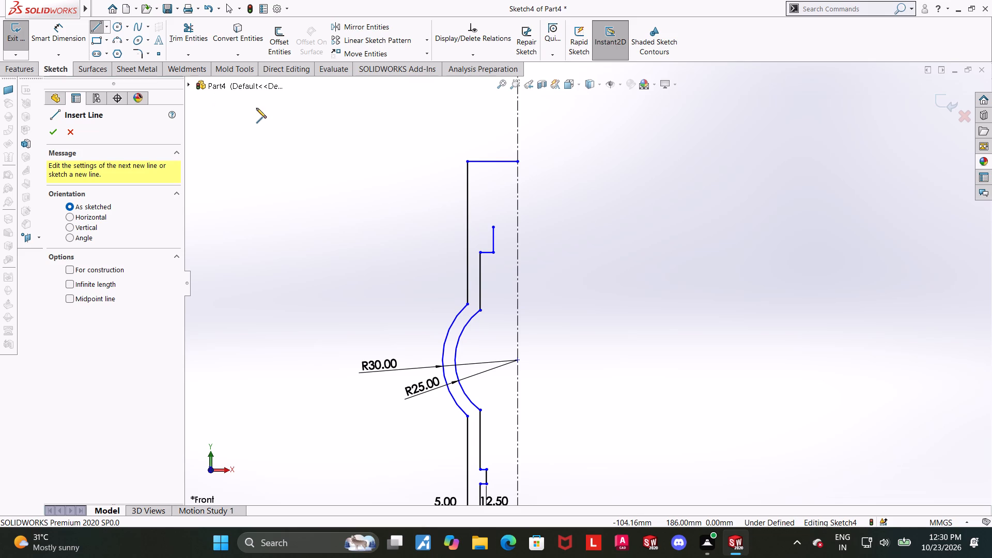
pyautogui.click(494, 227)
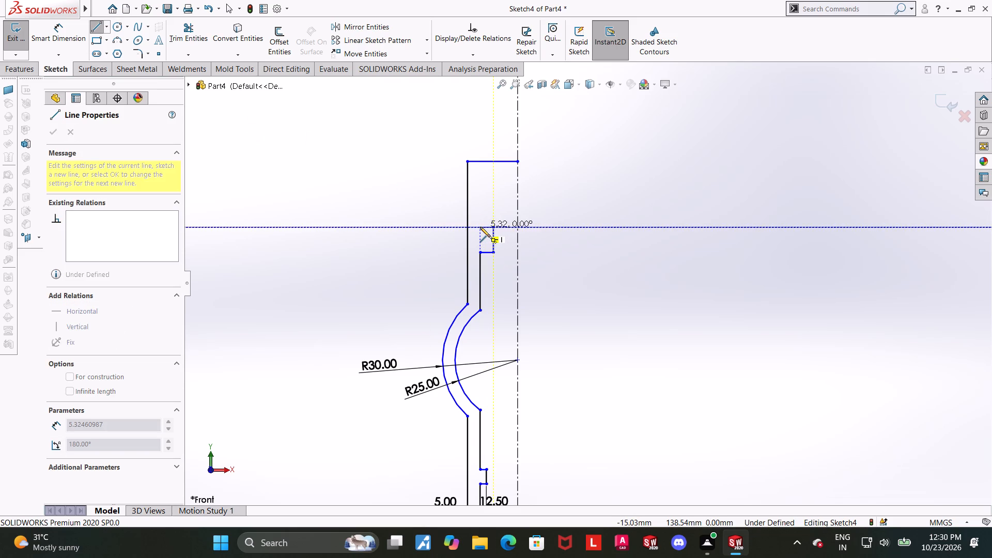
pyautogui.click(480, 227)
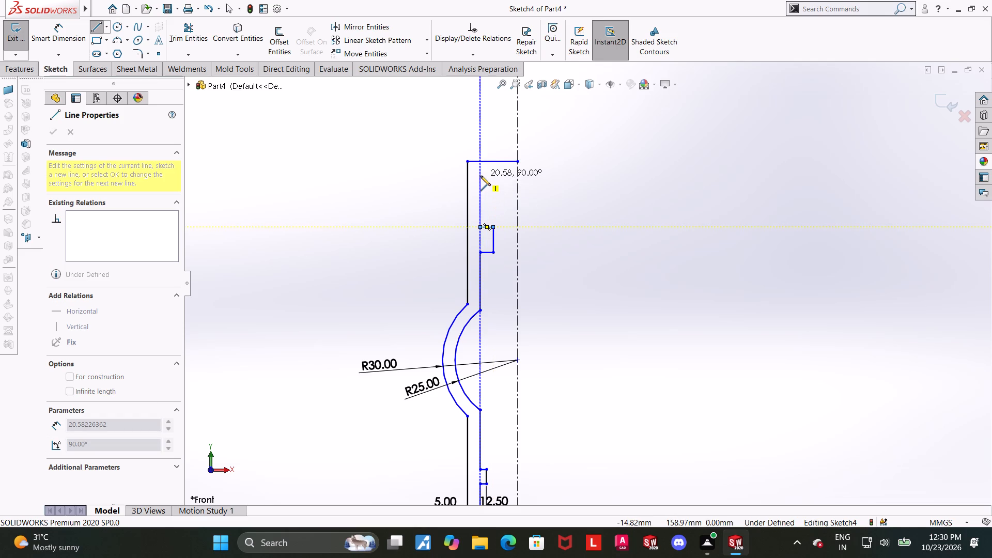
pyautogui.click(481, 176)
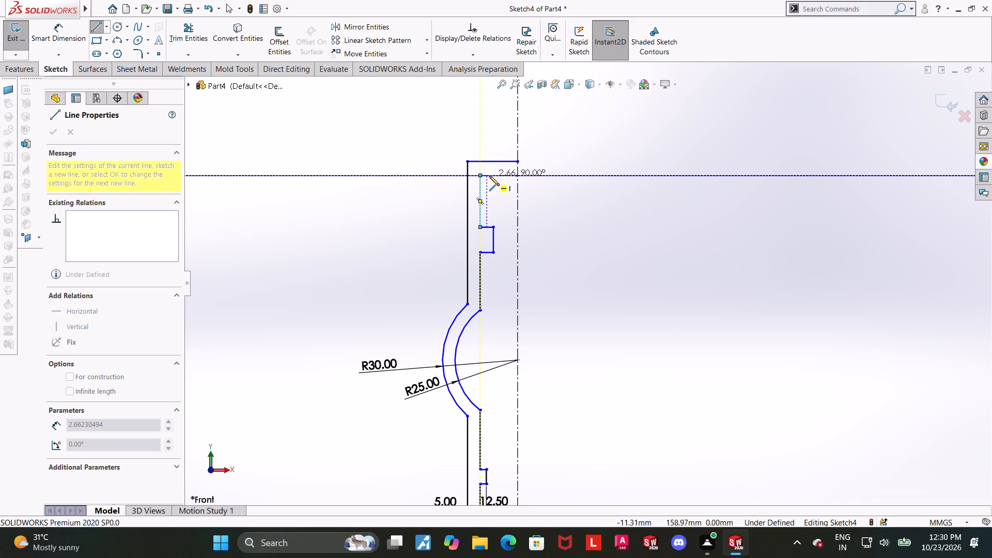
pyautogui.click(489, 176)
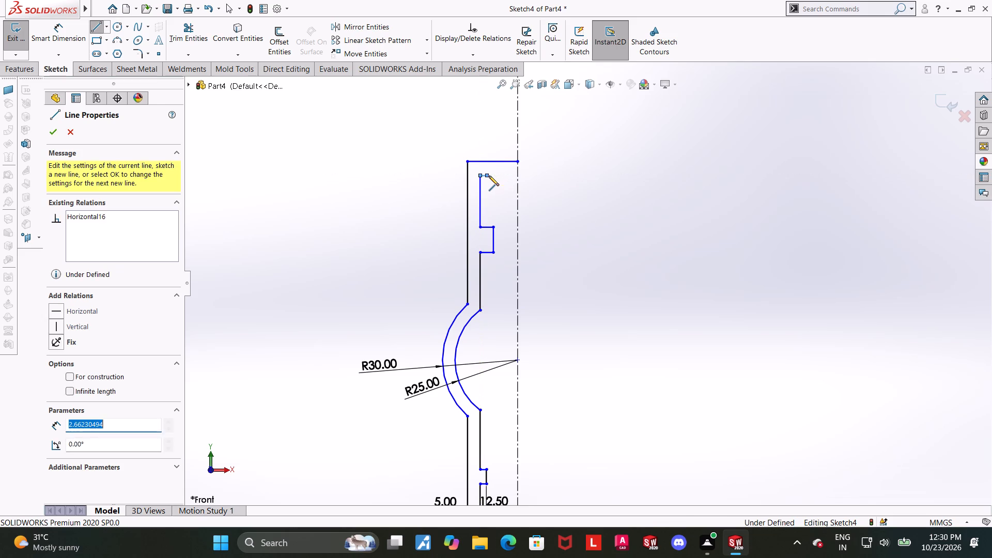
pyautogui.click(487, 162)
pyautogui.press('Escape')
pyautogui.press('Escape')
pyautogui.scroll(-2, 571, 208)
pyautogui.scroll(6, 568, 233)
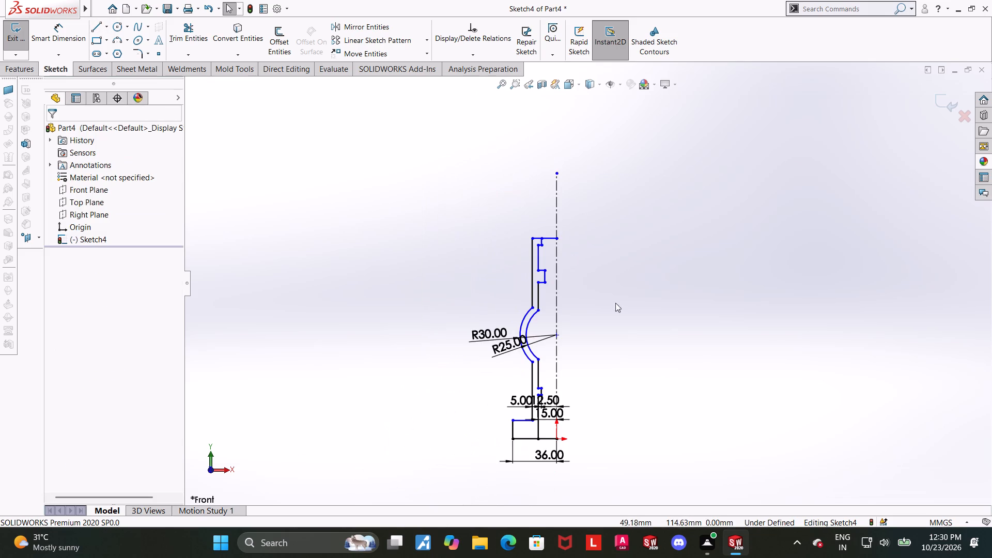
# Dimension the vertical distance from the arcs' center to the lower notch's upper edge as 30 mm.
pyautogui.scroll(-4, 627, 435)
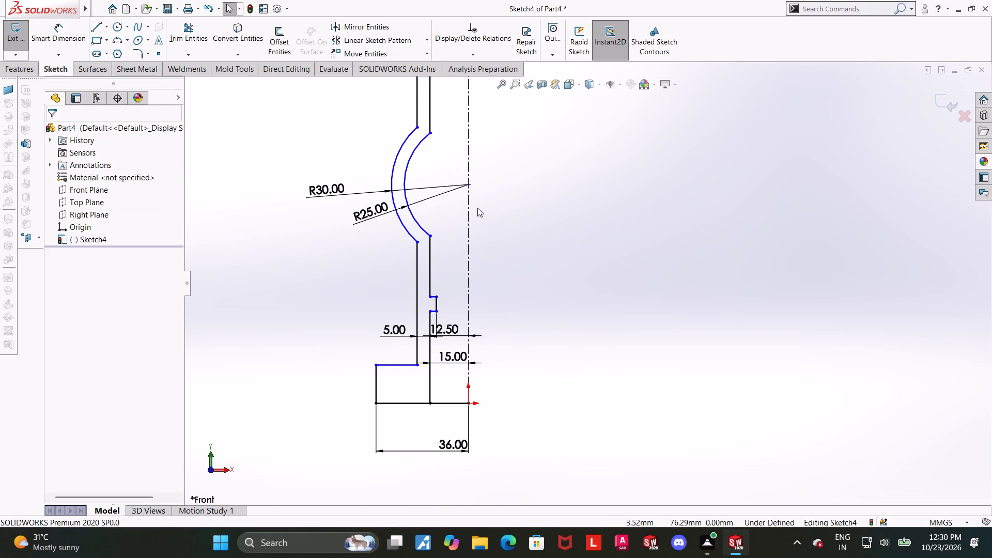
pyautogui.scroll(-1, 474, 220)
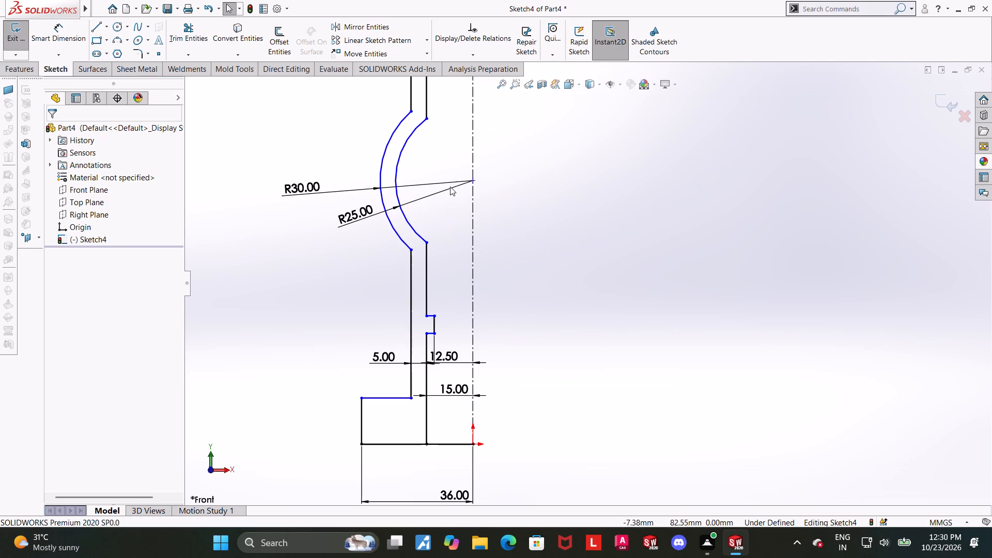
pyautogui.scroll(2, 448, 222)
pyautogui.click(51, 30)
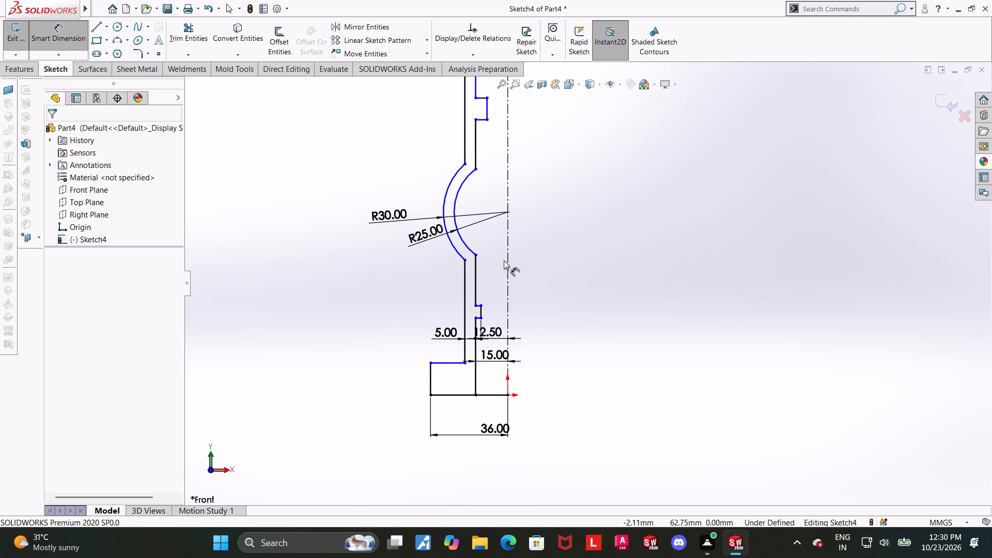
pyautogui.click(506, 213)
pyautogui.scroll(-1, 525, 290)
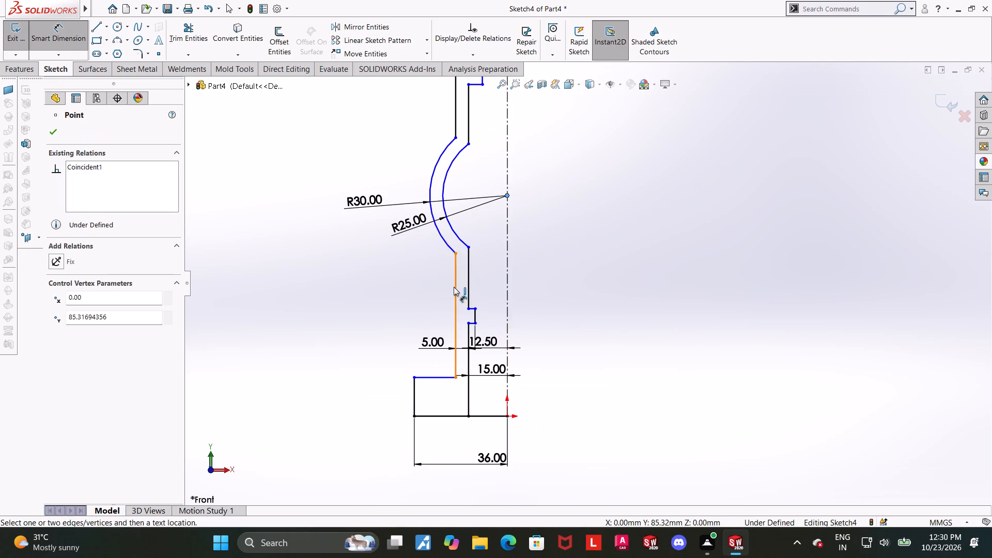
pyautogui.scroll(-1, 454, 287)
pyautogui.click(482, 314)
pyautogui.click(665, 294)
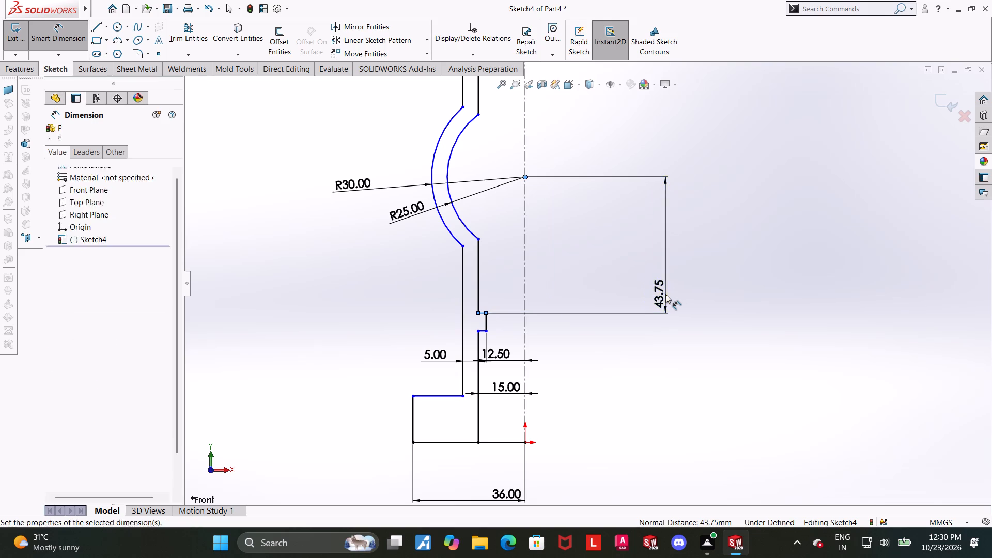
pyautogui.press('3')
pyautogui.press('0')
pyautogui.press('Return')
pyautogui.press('Escape')
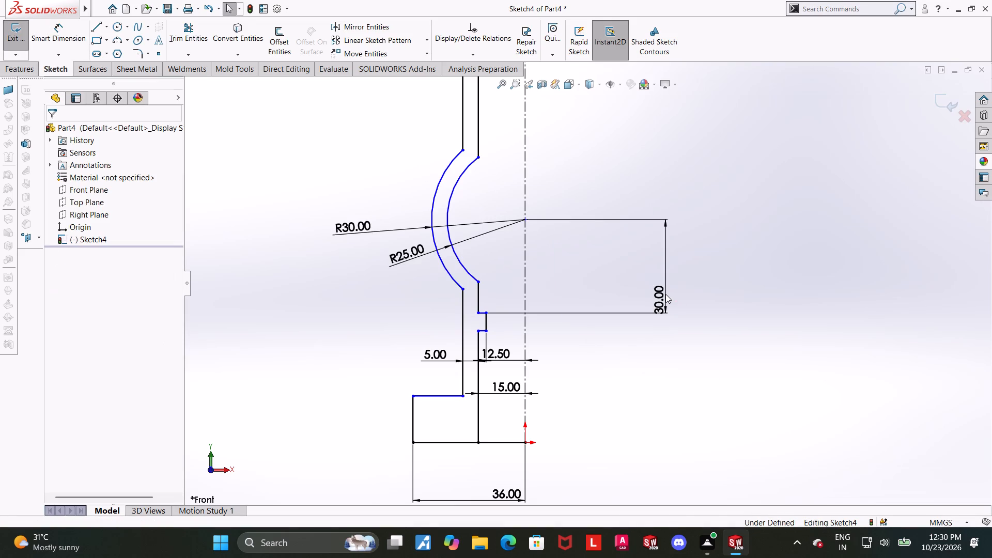
pyautogui.click(739, 332)
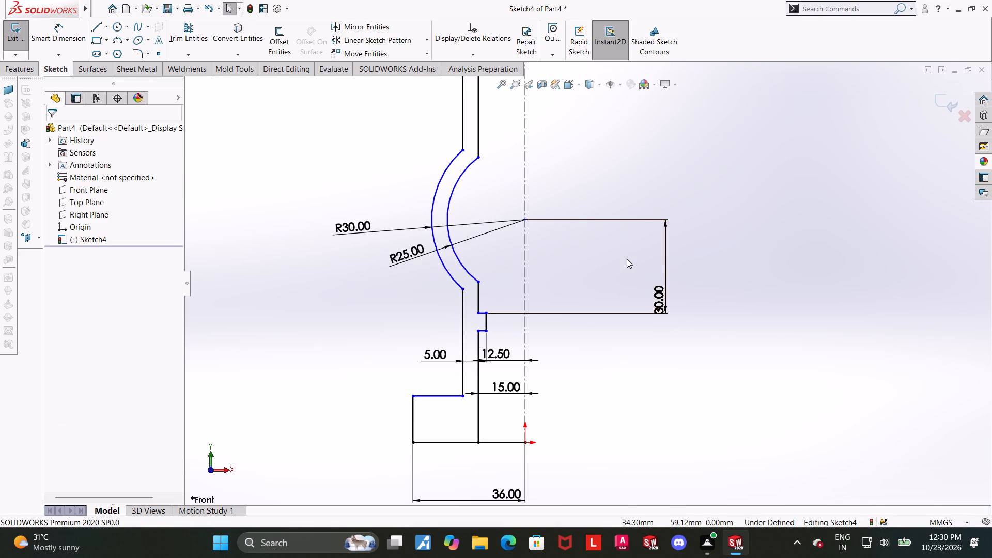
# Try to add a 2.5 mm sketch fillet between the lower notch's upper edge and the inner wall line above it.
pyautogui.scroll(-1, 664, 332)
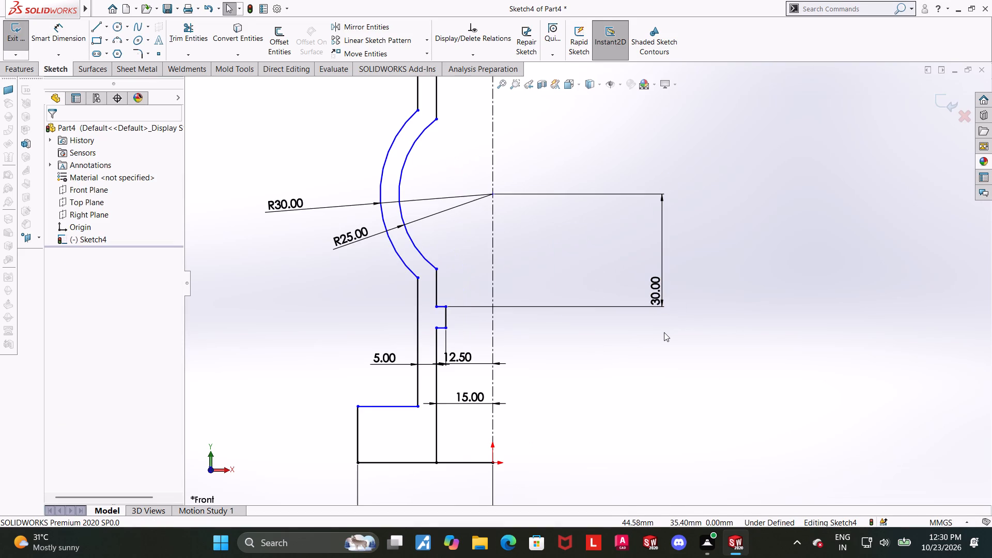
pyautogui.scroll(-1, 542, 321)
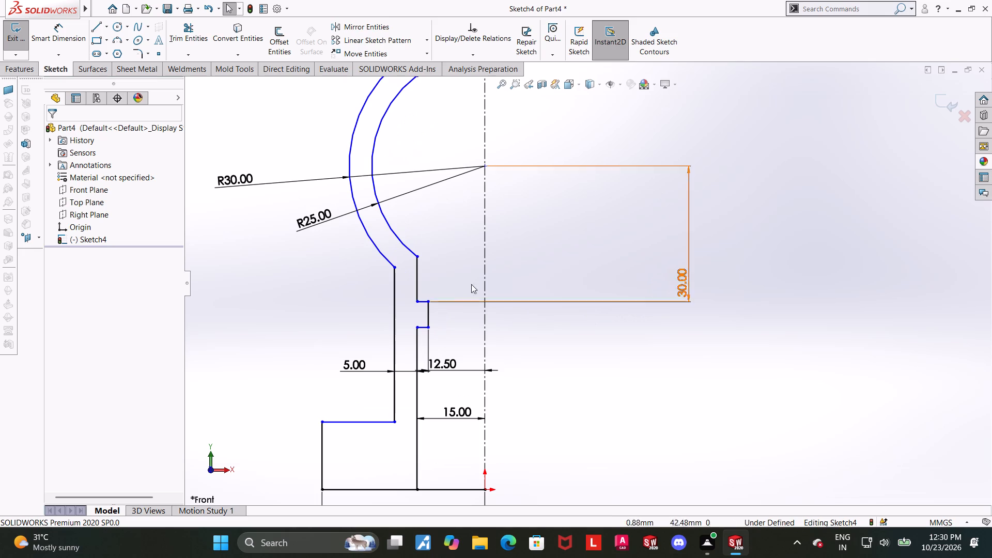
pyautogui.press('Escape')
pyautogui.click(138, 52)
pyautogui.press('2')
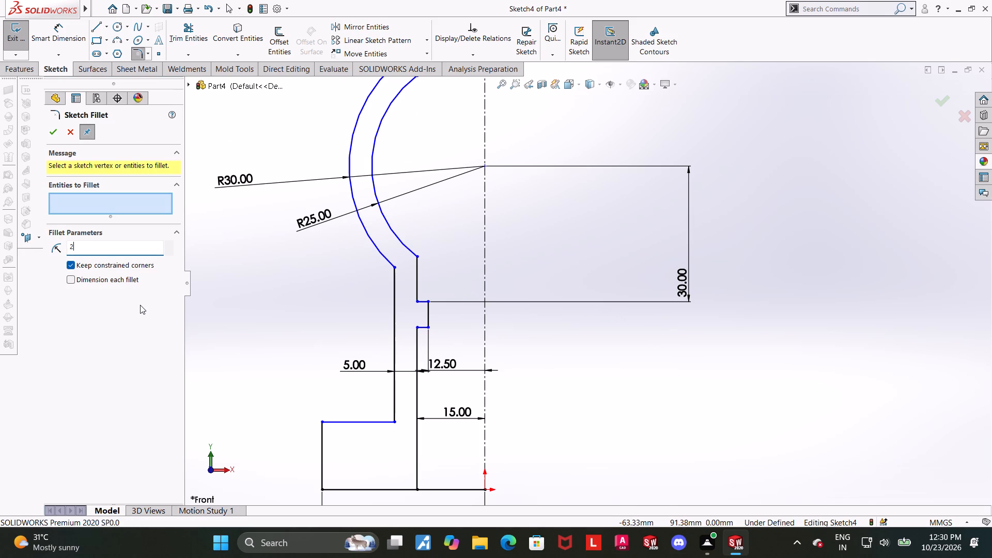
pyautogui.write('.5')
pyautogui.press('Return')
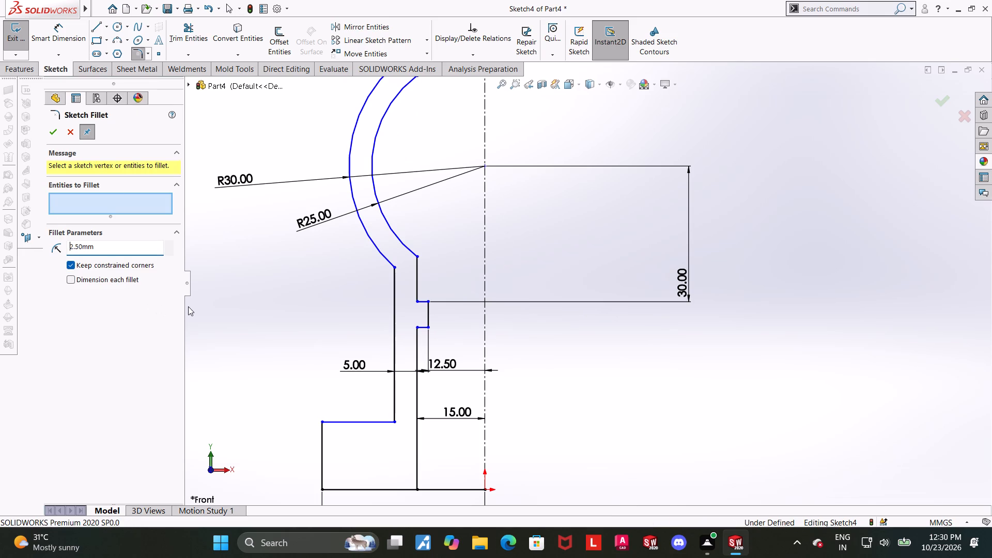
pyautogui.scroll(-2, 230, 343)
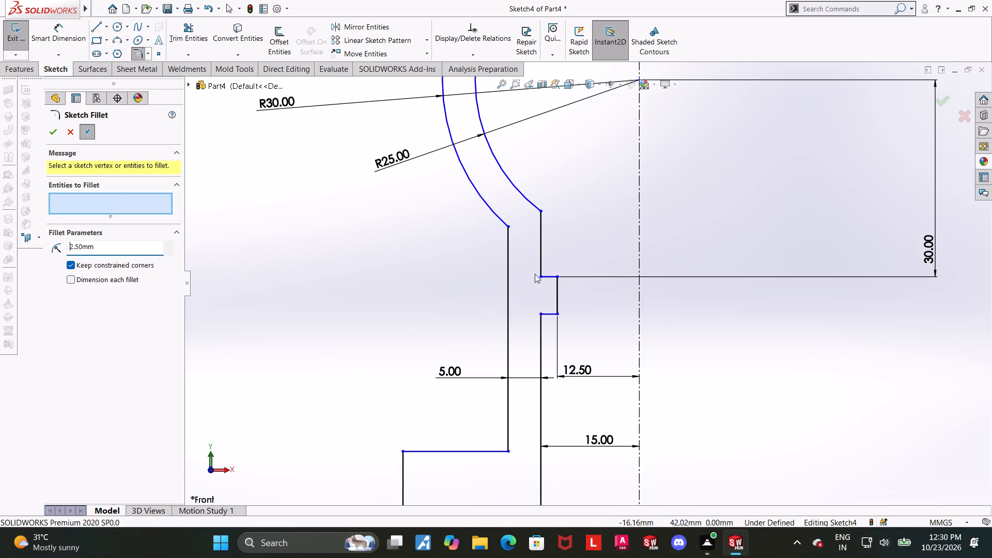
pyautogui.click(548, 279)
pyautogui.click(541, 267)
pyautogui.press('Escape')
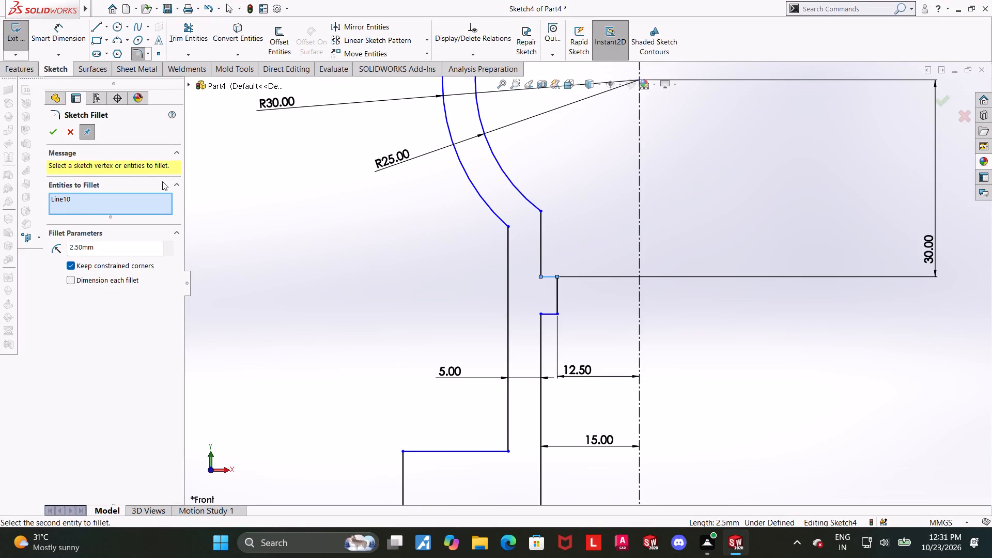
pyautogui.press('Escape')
# Examine the lower notch, the wall lines around it and the stepped base with their dimensions.
pyautogui.scroll(9, 470, 269)
pyautogui.scroll(-3, 753, 274)
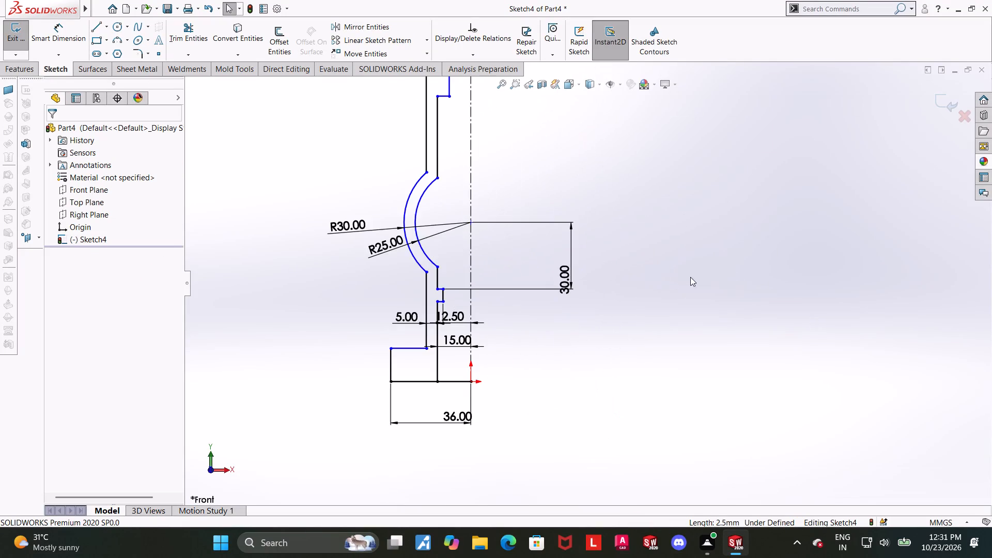
pyautogui.scroll(-2, 500, 330)
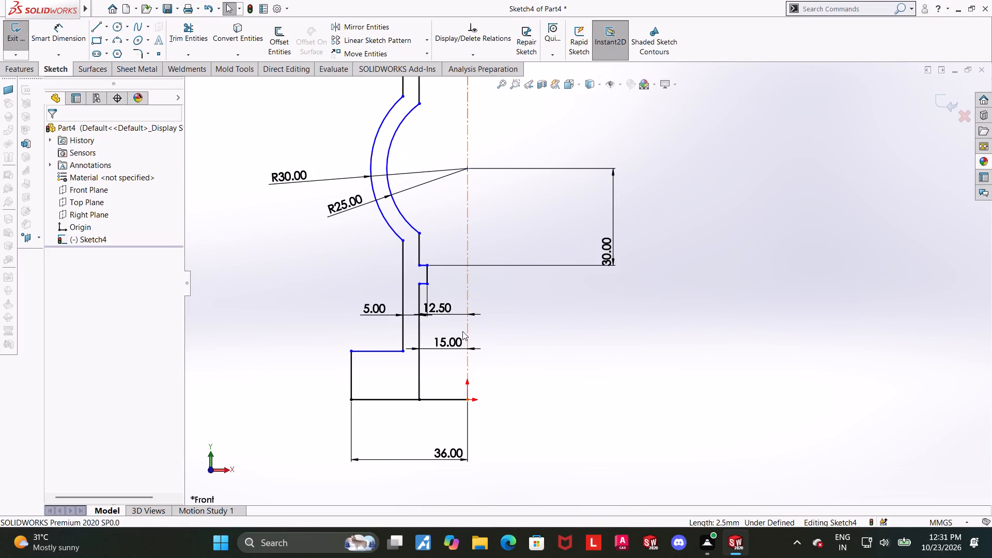
pyautogui.scroll(-1, 444, 329)
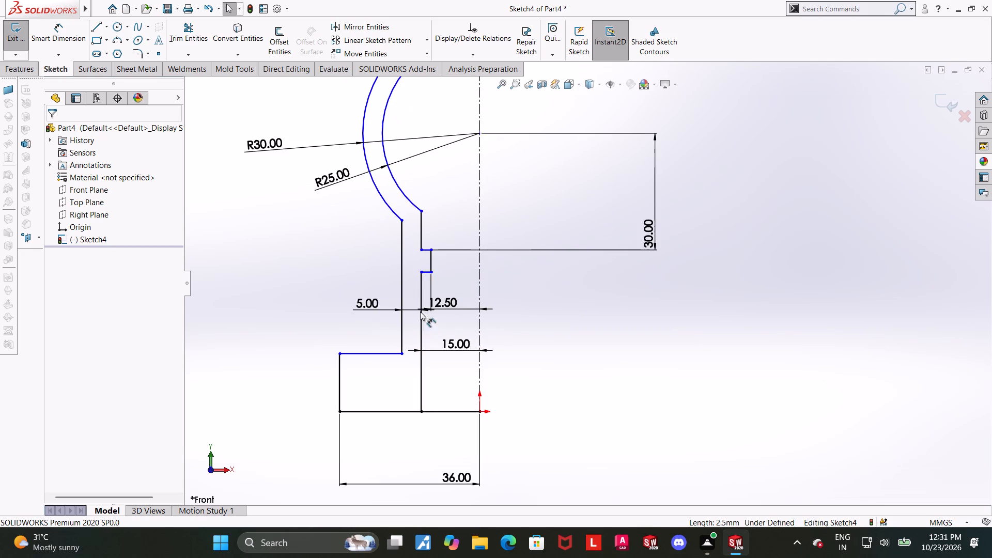
pyautogui.click(559, 314)
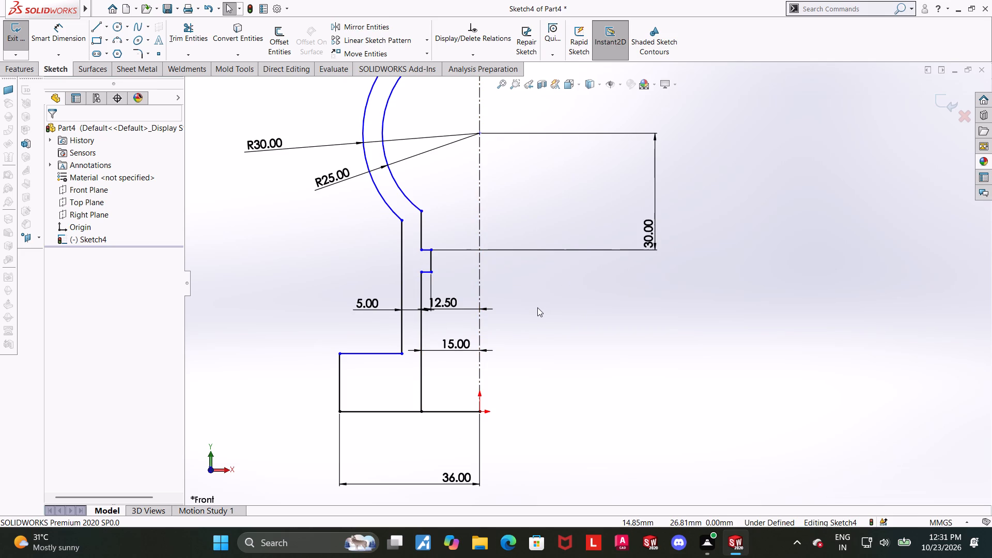
pyautogui.scroll(-1, 537, 307)
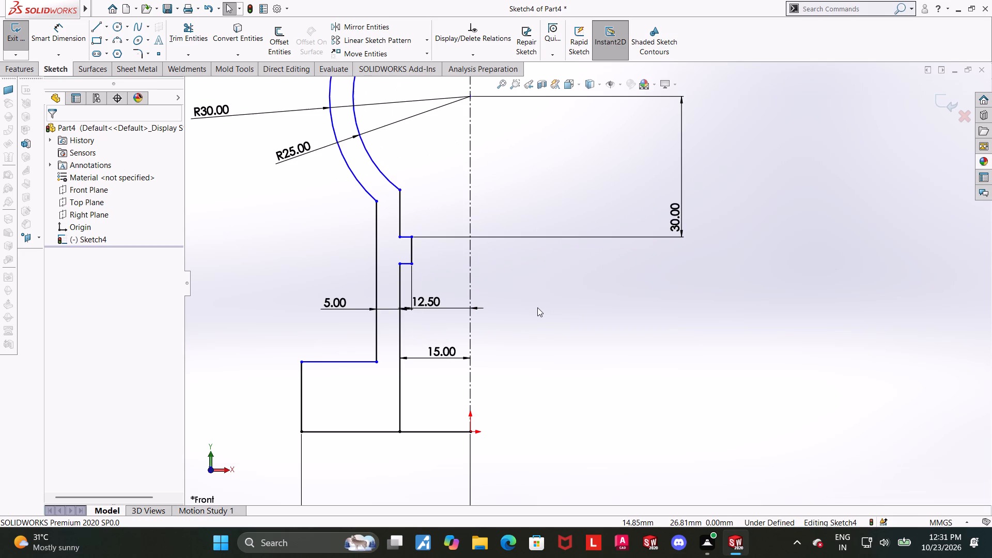
pyautogui.scroll(-1, 537, 307)
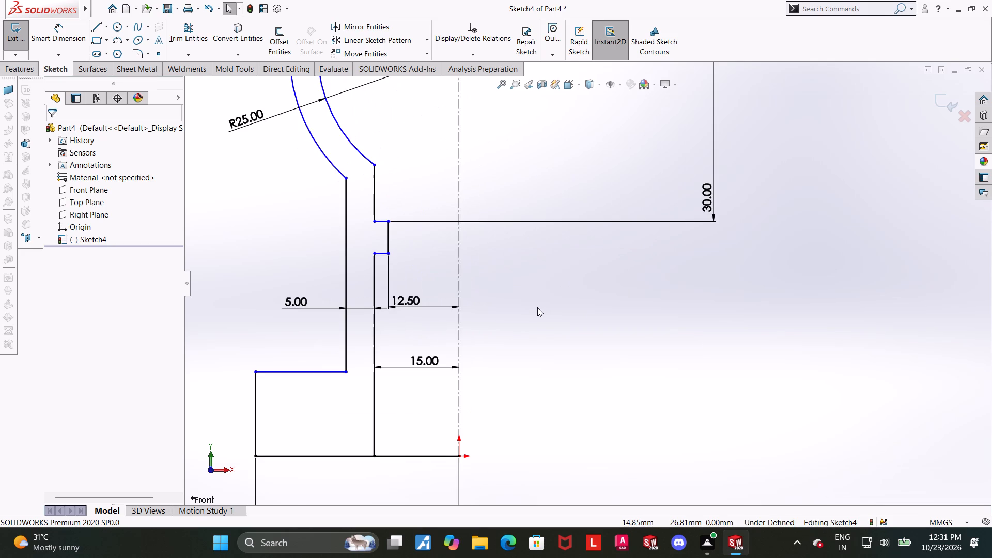
pyautogui.scroll(4, 537, 307)
pyautogui.scroll(-4, 552, 254)
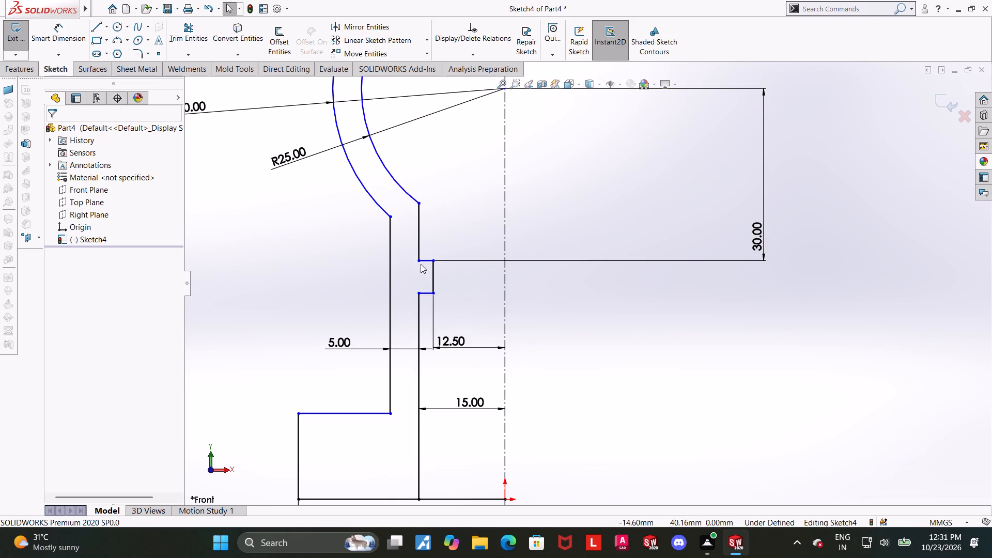
pyautogui.click(419, 249)
pyautogui.keyDown('ctrl'); pyautogui.click(420, 314); pyautogui.keyUp('ctrl')
pyautogui.click(618, 337)
pyautogui.scroll(4, 615, 336)
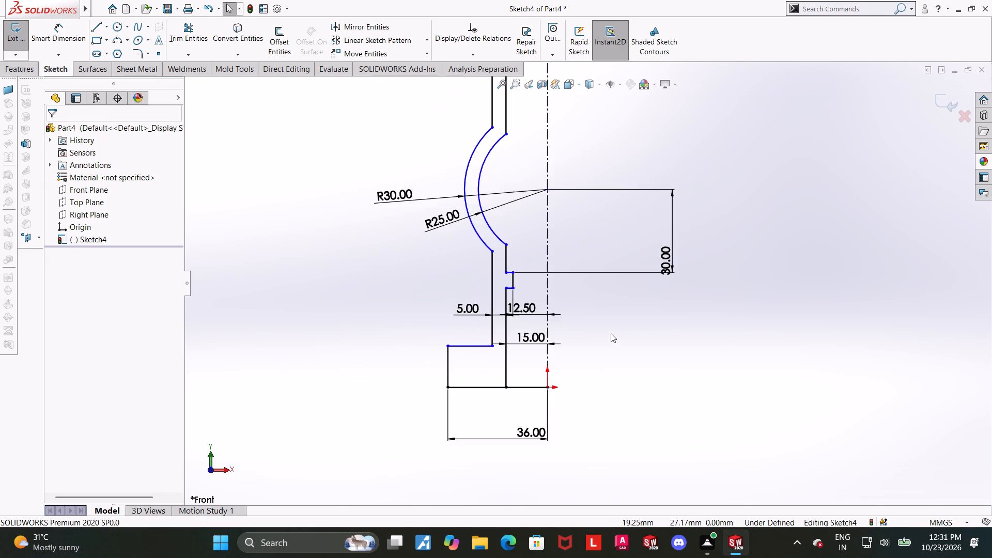
pyautogui.scroll(2, 610, 333)
pyautogui.click(636, 307)
pyautogui.scroll(-1, 673, 171)
pyautogui.scroll(3, 649, 177)
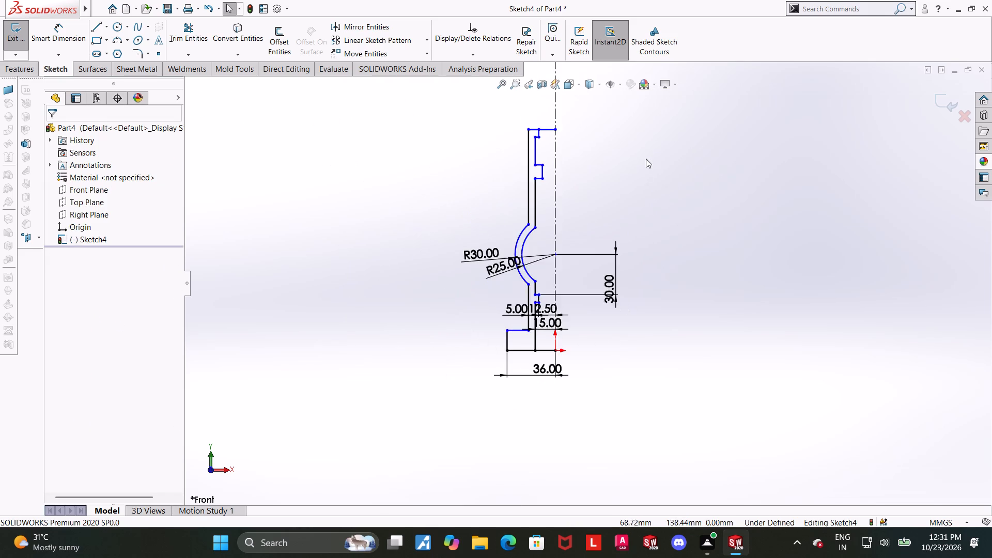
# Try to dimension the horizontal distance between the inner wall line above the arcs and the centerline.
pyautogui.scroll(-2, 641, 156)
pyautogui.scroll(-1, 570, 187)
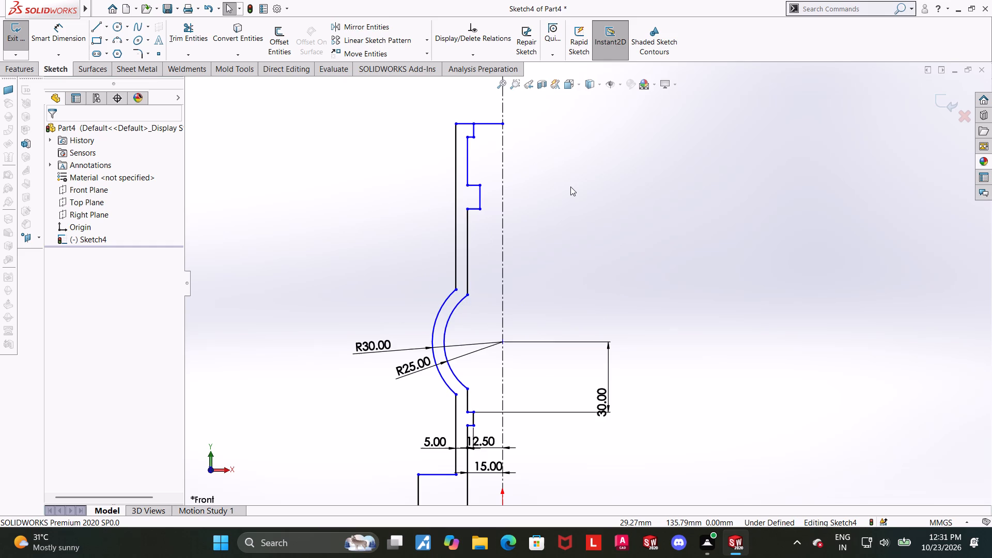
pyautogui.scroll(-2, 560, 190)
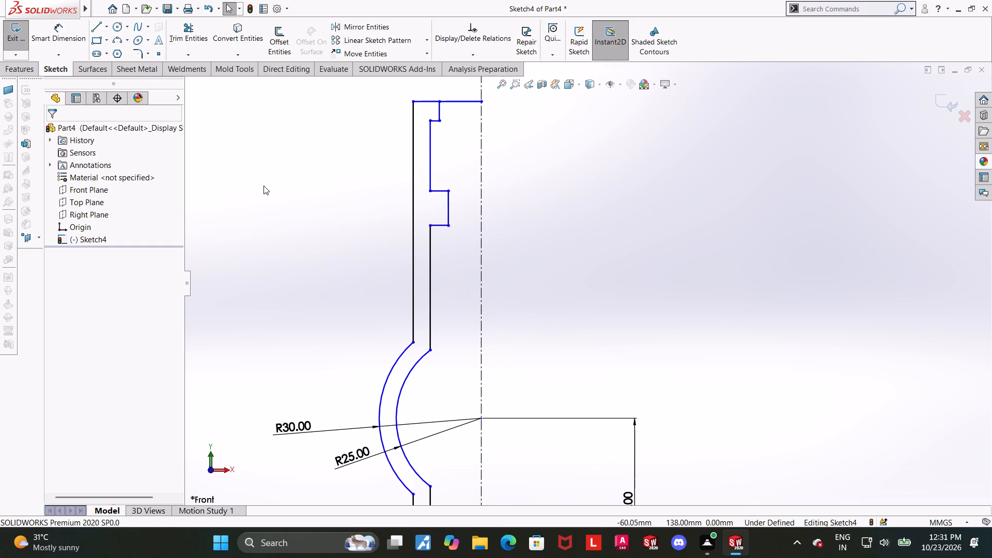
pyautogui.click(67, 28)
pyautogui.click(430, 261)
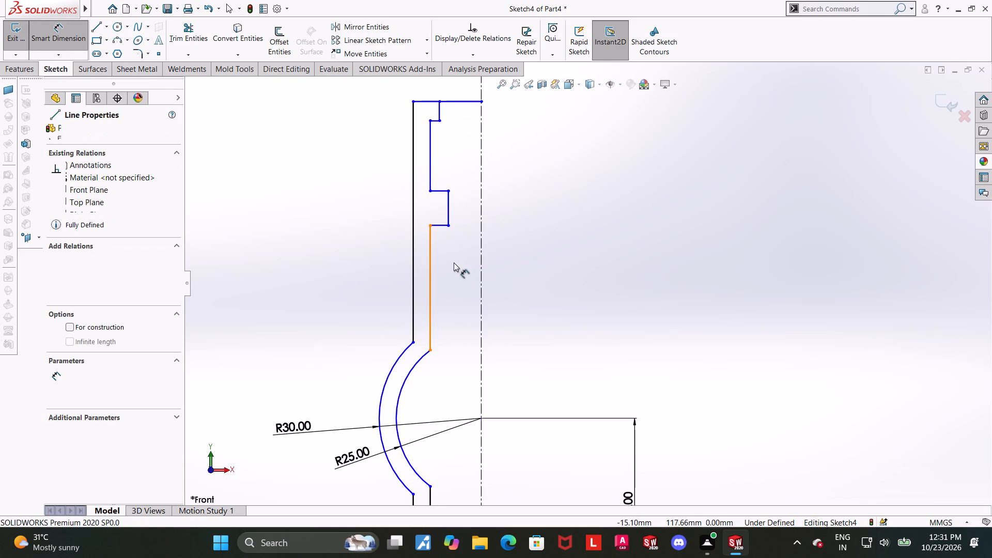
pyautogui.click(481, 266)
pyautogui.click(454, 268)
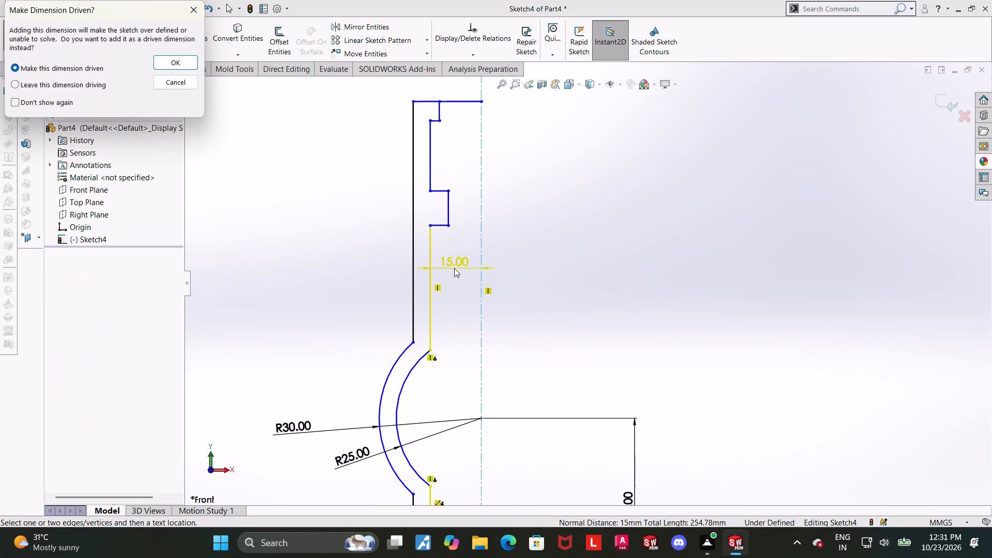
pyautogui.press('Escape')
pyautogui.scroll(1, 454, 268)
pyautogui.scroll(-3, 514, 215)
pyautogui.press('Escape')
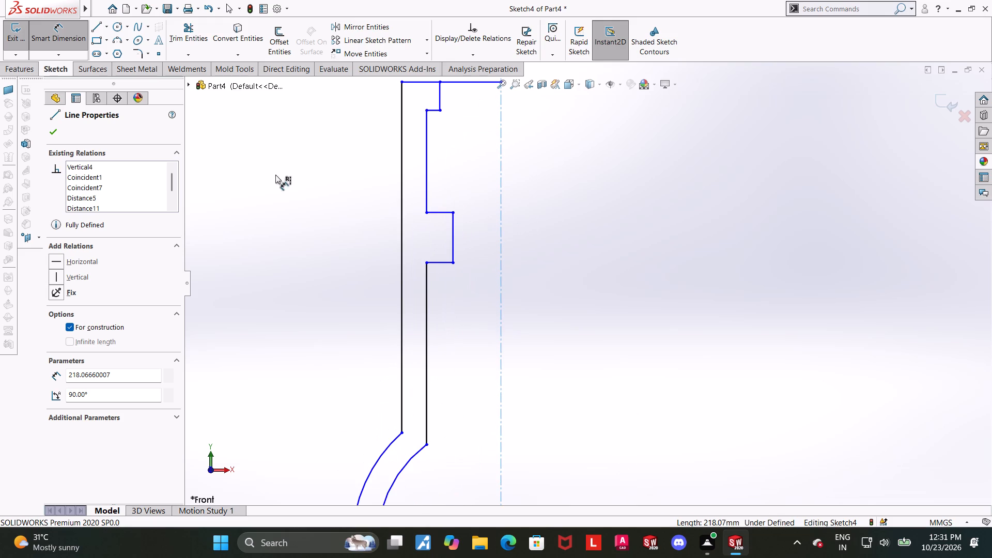
# Dimension the horizontal distance from the upper notch's vertical edge to the centerline as 10 mm.
pyautogui.press('Escape')
pyautogui.press('Escape')
pyautogui.click(64, 26)
pyautogui.click(453, 235)
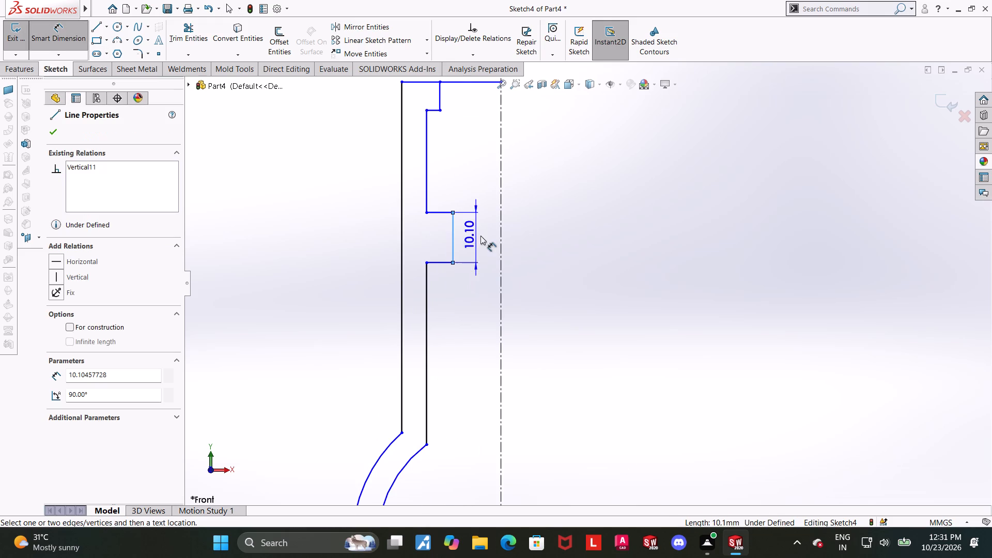
pyautogui.click(499, 238)
pyautogui.click(478, 240)
pyautogui.press('1')
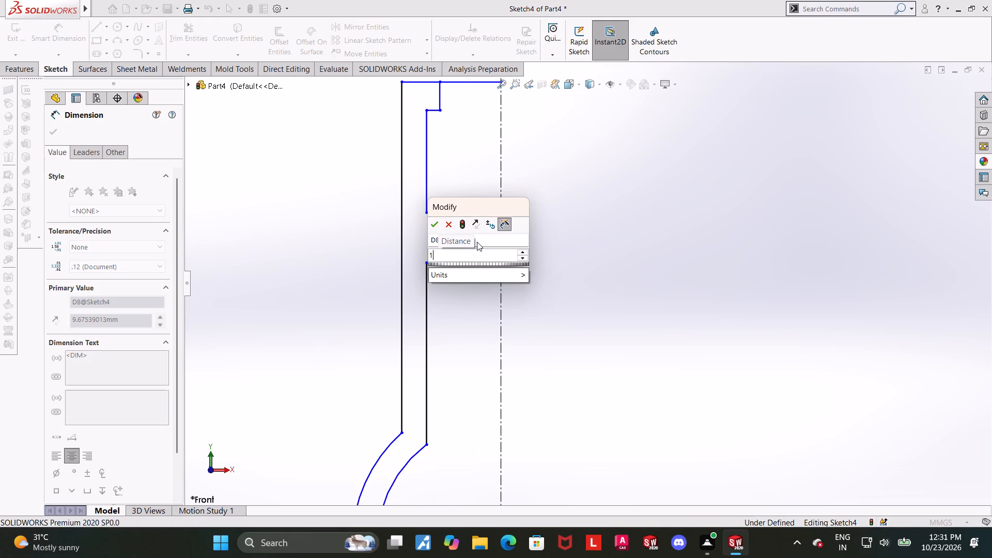
pyautogui.press('9')
pyautogui.press('BackSpace')
pyautogui.press('-')
pyautogui.press('BackSpace')
pyautogui.press('0')
pyautogui.press('Return')
pyautogui.press('Escape')
pyautogui.click(609, 306)
# Dimension the horizontal distance from the inner wall line above the upper notch to the centerline as 15 mm.
pyautogui.scroll(1, 559, 284)
pyautogui.scroll(-1, 625, 195)
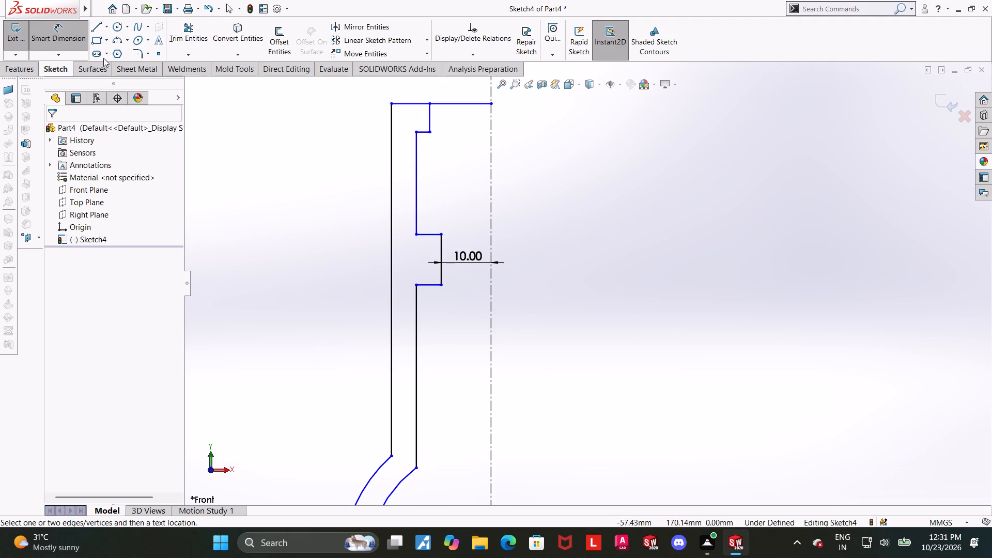
pyautogui.click(419, 168)
pyautogui.click(488, 180)
pyautogui.click(458, 192)
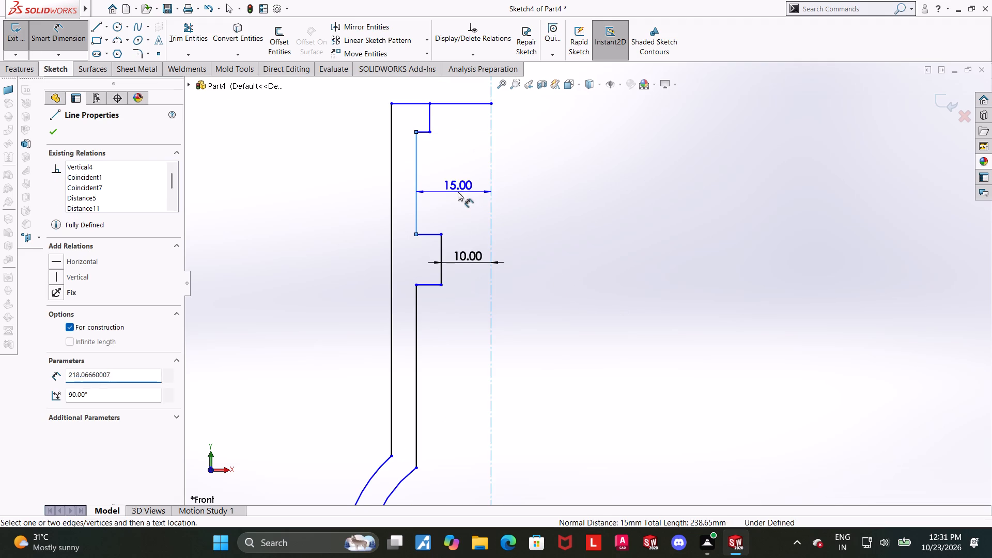
pyautogui.click(416, 180)
pyautogui.press('Escape')
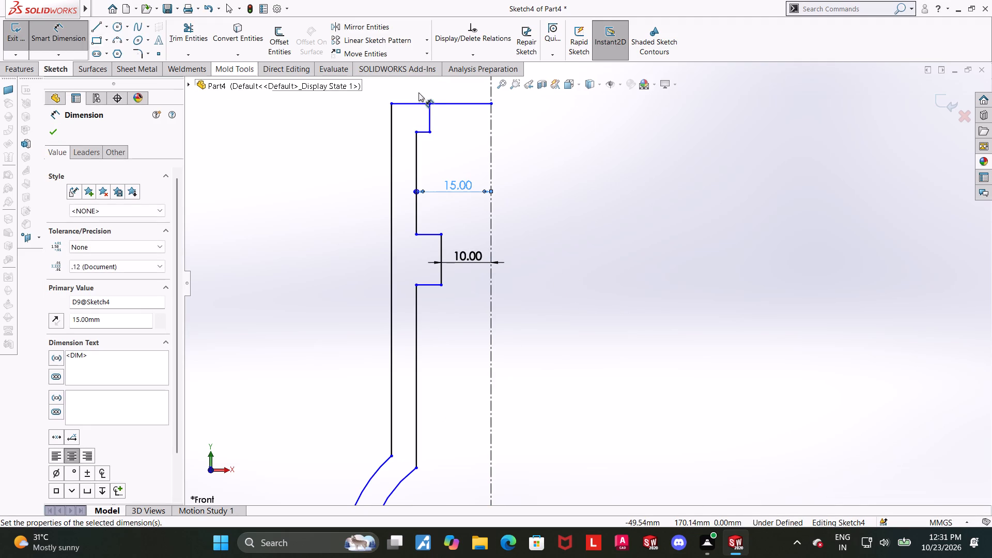
# Dimension the horizontal distance from the short vertical edge at the top of the neck to the centerline as 11 mm.
pyautogui.click(429, 112)
pyautogui.click(492, 131)
pyautogui.scroll(-2, 487, 133)
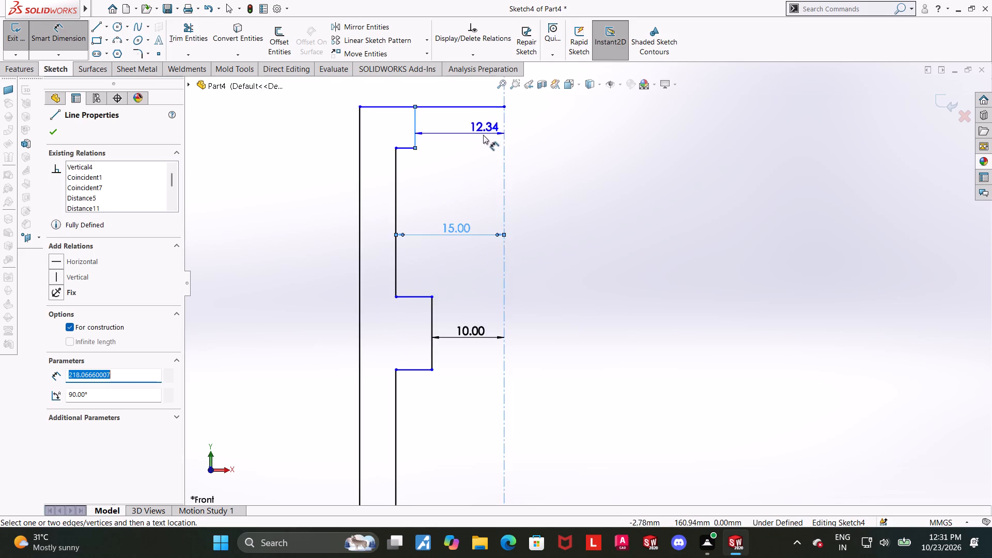
pyautogui.scroll(4, 482, 137)
pyautogui.scroll(-1, 544, 159)
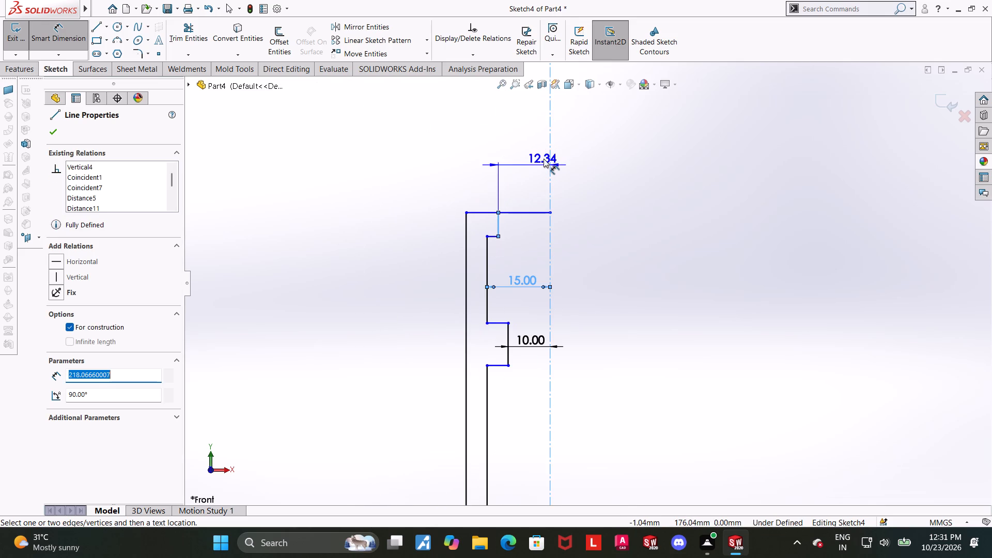
pyautogui.click(544, 159)
pyautogui.press('1')
pyautogui.press('1')
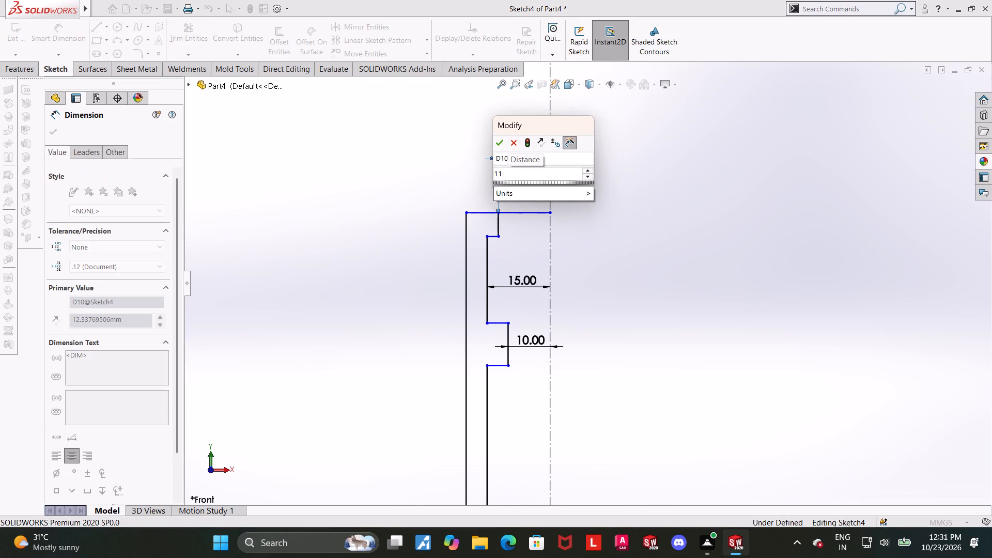
pyautogui.press('Return')
pyautogui.press('Escape')
# Trim away the part of the neck's top line between the short vertical edge and the centerline.
pyautogui.scroll(3, 553, 181)
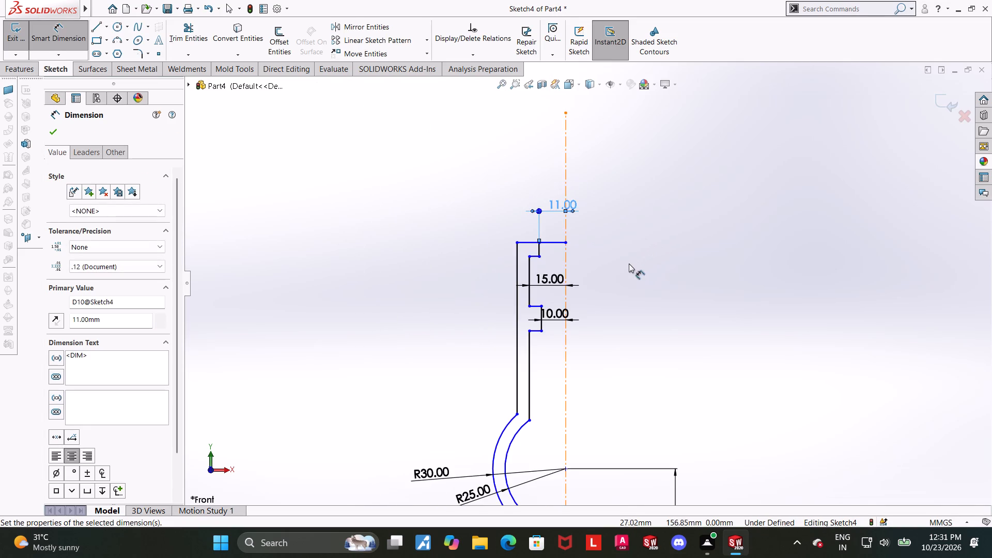
pyautogui.scroll(-2, 628, 265)
pyautogui.scroll(-2, 561, 277)
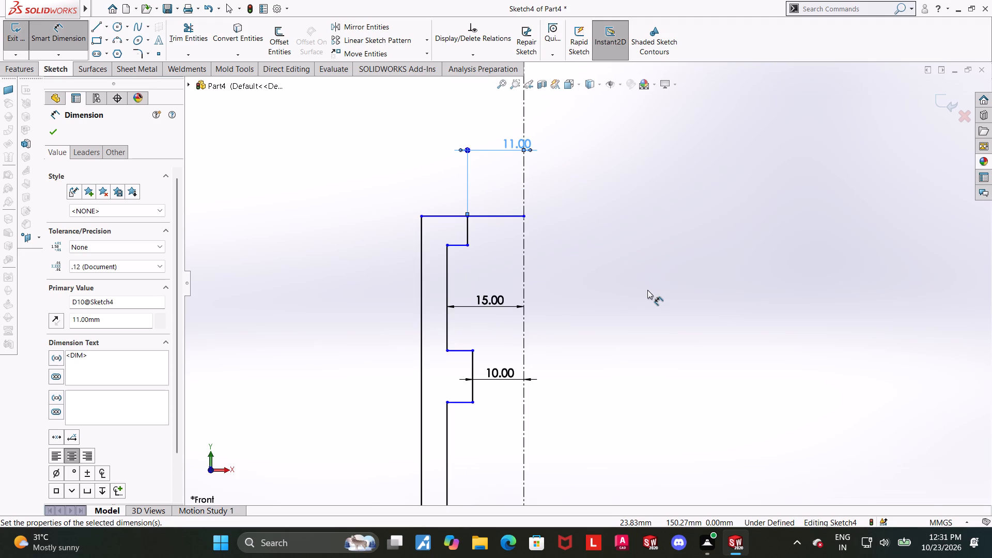
pyautogui.scroll(7, 647, 290)
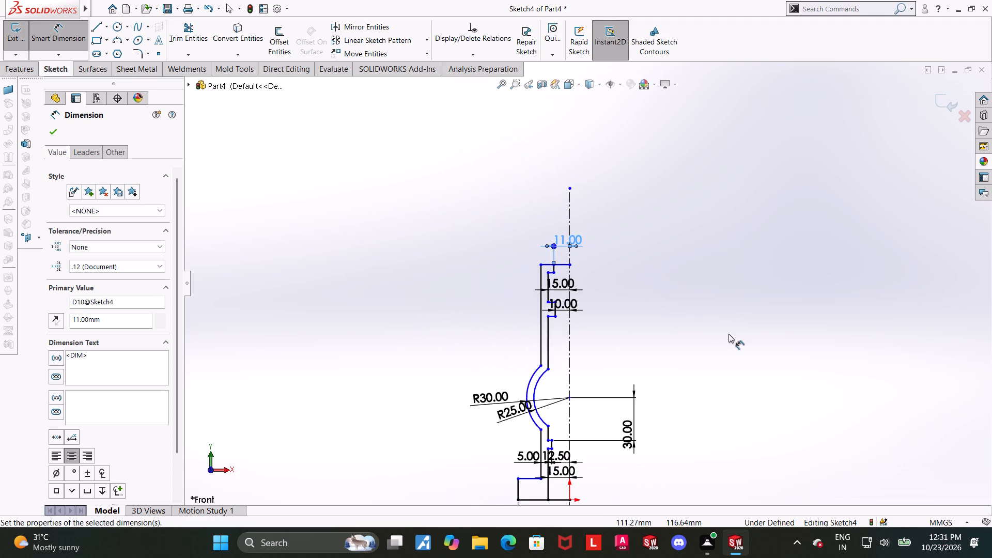
pyautogui.scroll(3, 729, 334)
pyautogui.scroll(-3, 721, 355)
pyautogui.scroll(-1, 596, 298)
pyautogui.scroll(-1, 507, 261)
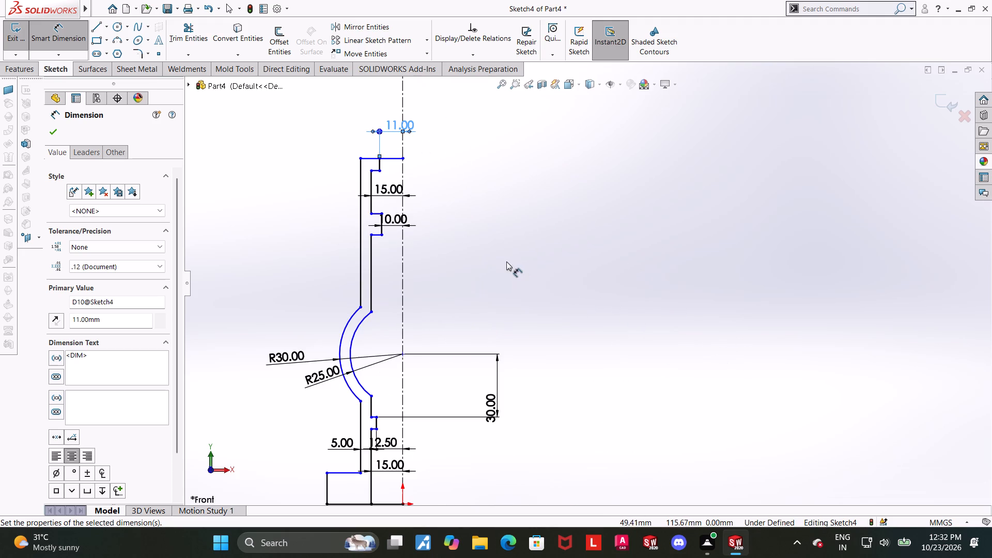
pyautogui.scroll(-3, 415, 190)
pyautogui.press('Escape')
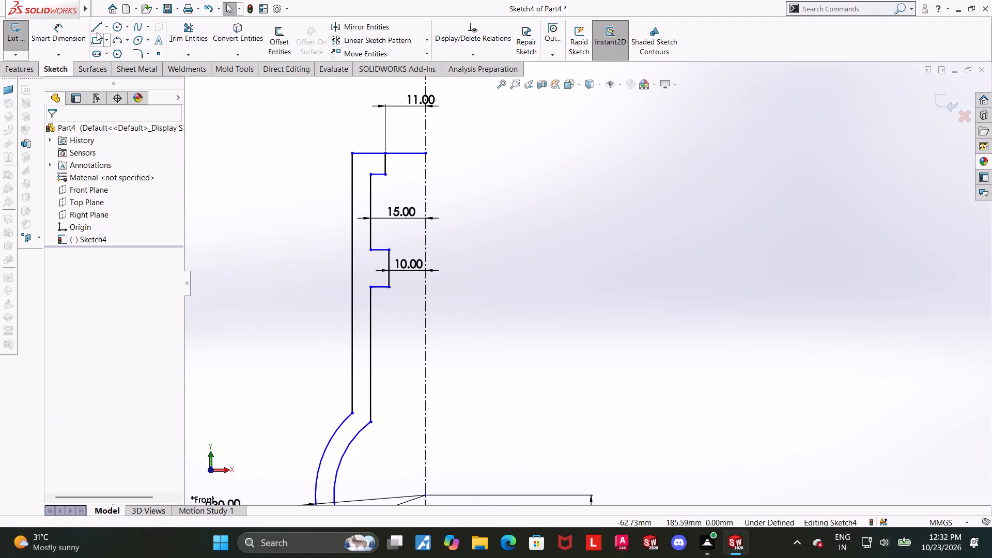
pyautogui.click(171, 26)
pyautogui.moveTo(409, 164); pyautogui.dragTo(409, 143)
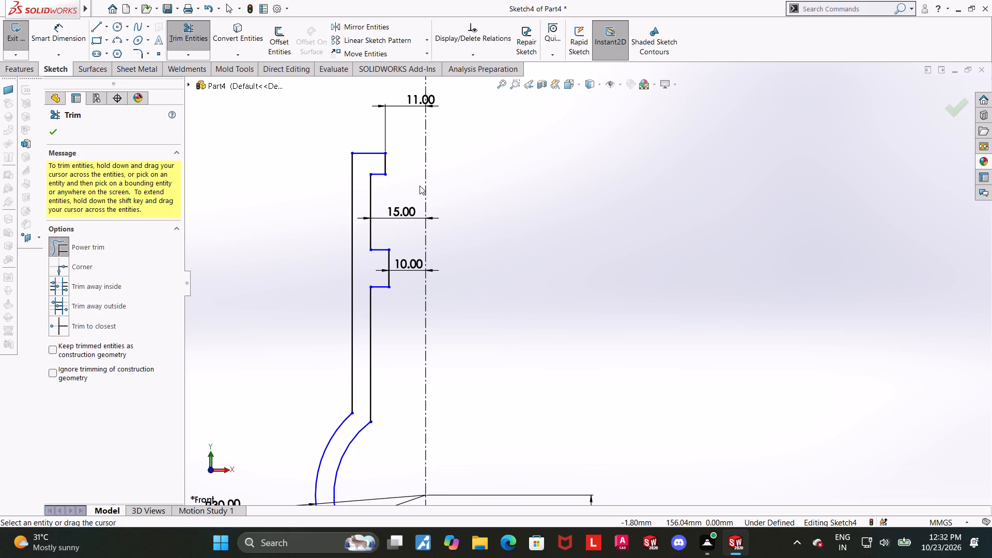
pyautogui.scroll(5, 420, 185)
pyautogui.scroll(4, 579, 388)
pyautogui.scroll(-4, 613, 400)
pyautogui.press('Escape')
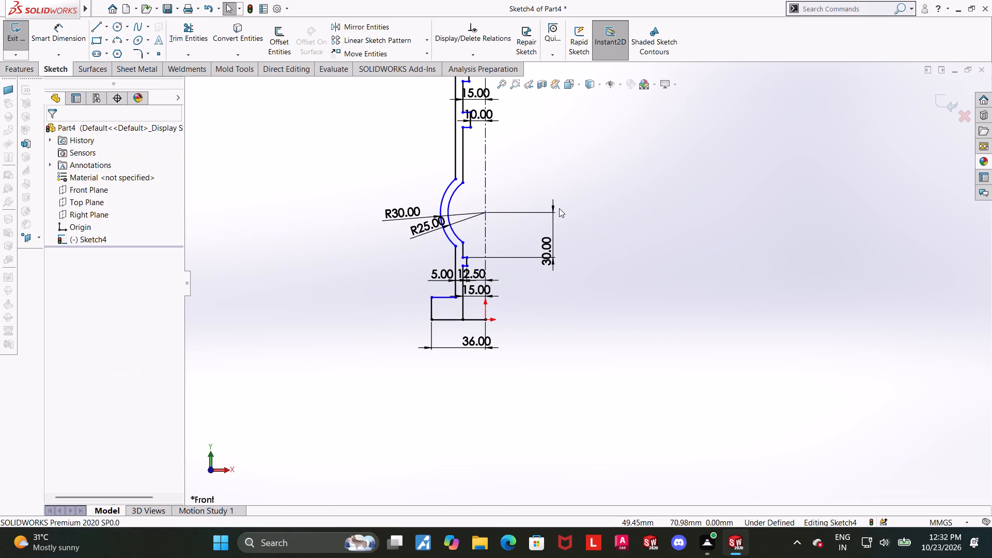
pyautogui.press('Escape')
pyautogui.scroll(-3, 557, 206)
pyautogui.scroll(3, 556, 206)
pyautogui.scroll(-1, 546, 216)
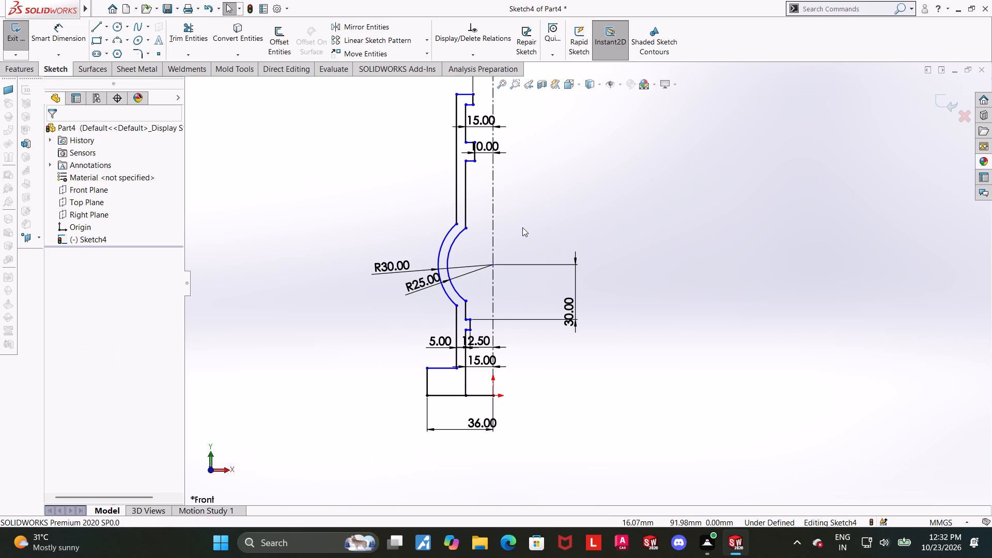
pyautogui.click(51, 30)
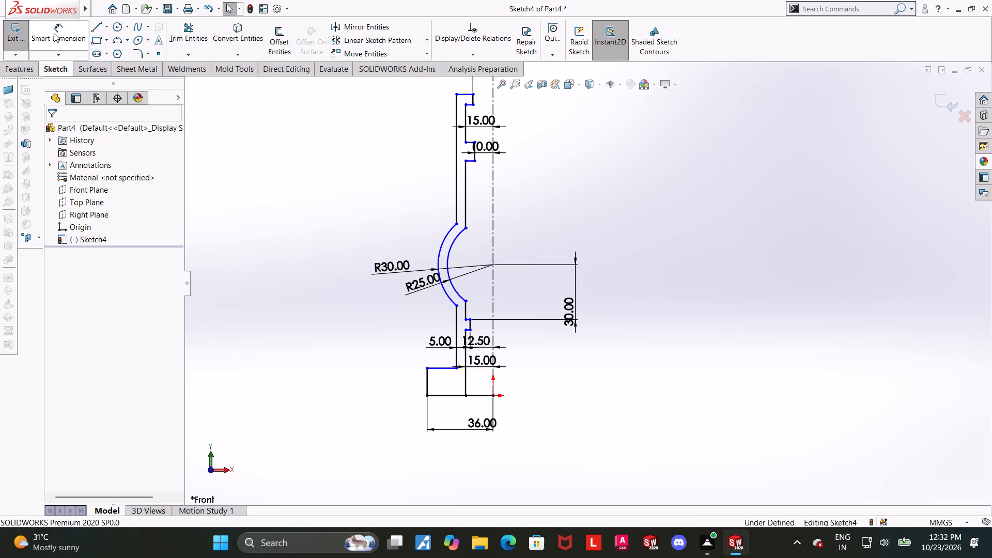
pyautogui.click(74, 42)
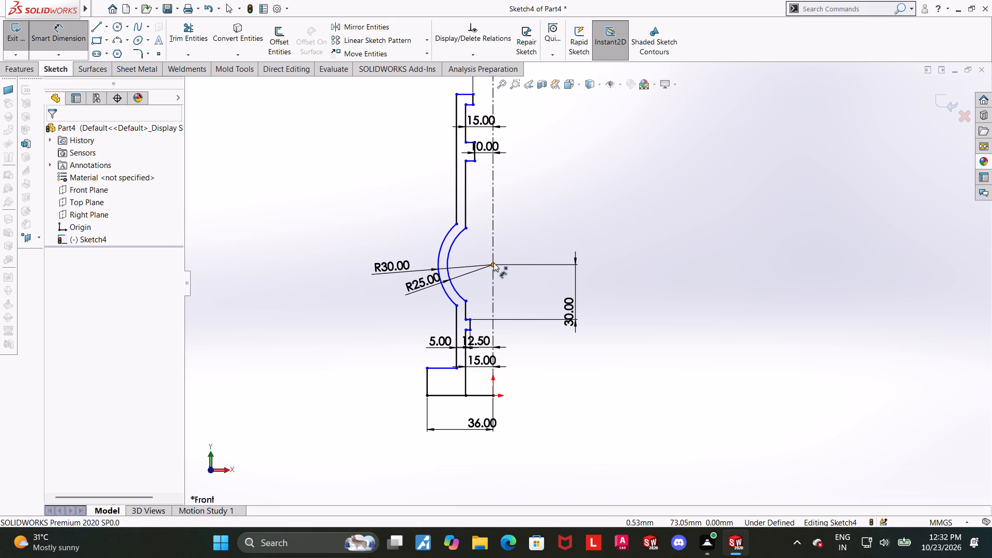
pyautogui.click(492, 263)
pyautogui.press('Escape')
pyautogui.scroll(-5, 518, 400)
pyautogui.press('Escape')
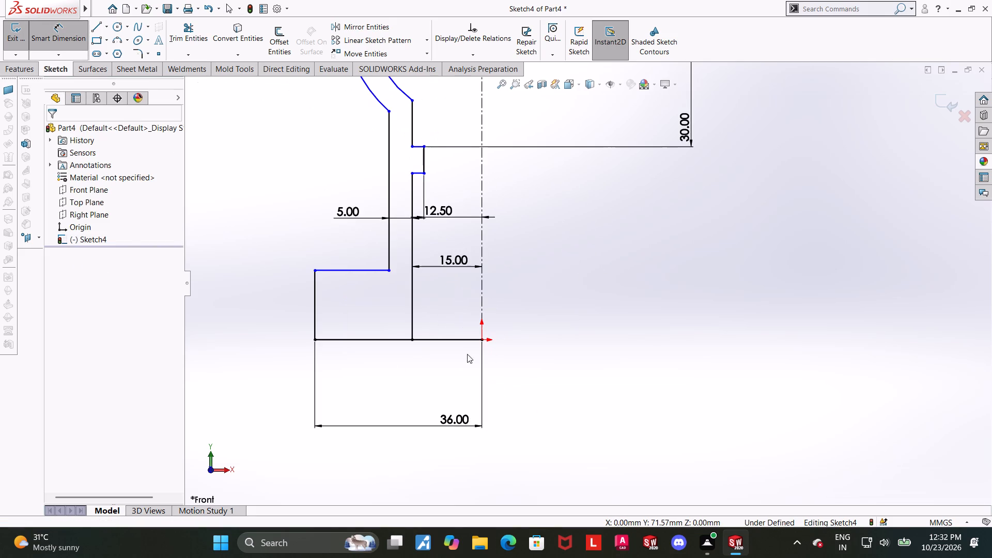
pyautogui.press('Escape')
# Trim away the part of the bottom line between the inner wall and the origin.
pyautogui.click(175, 30)
pyautogui.moveTo(448, 323); pyautogui.dragTo(447, 363)
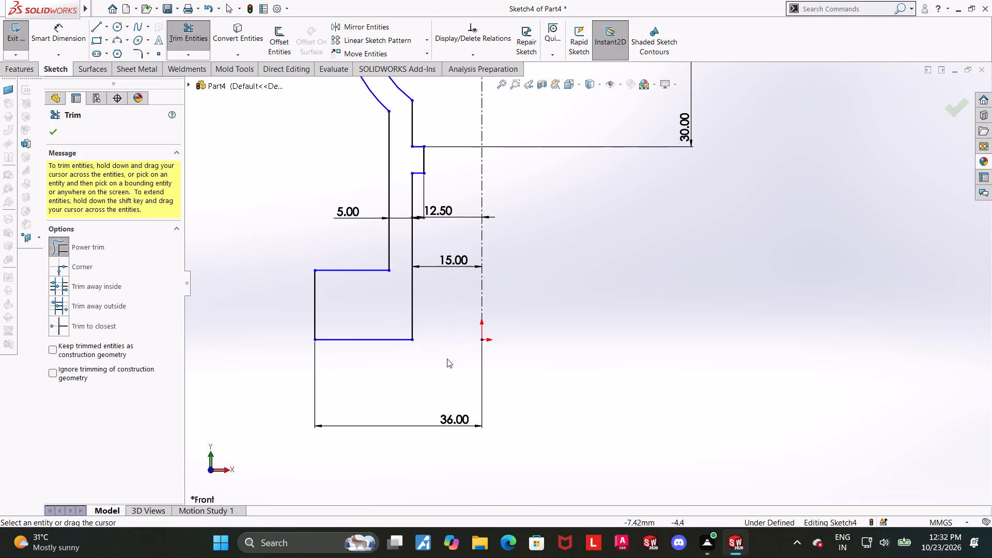
pyautogui.scroll(5, 446, 345)
pyautogui.press('Escape')
# Dimension the vertical distance from the arcs' center to the origin as 70 mm.
pyautogui.scroll(2, 705, 282)
pyautogui.scroll(-2, 698, 219)
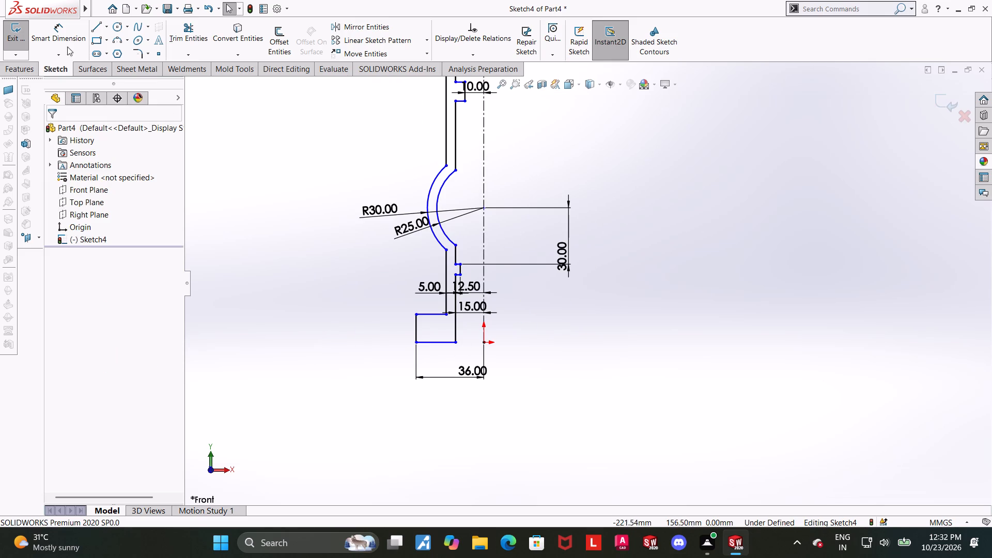
pyautogui.click(67, 39)
pyautogui.click(63, 35)
pyautogui.click(481, 207)
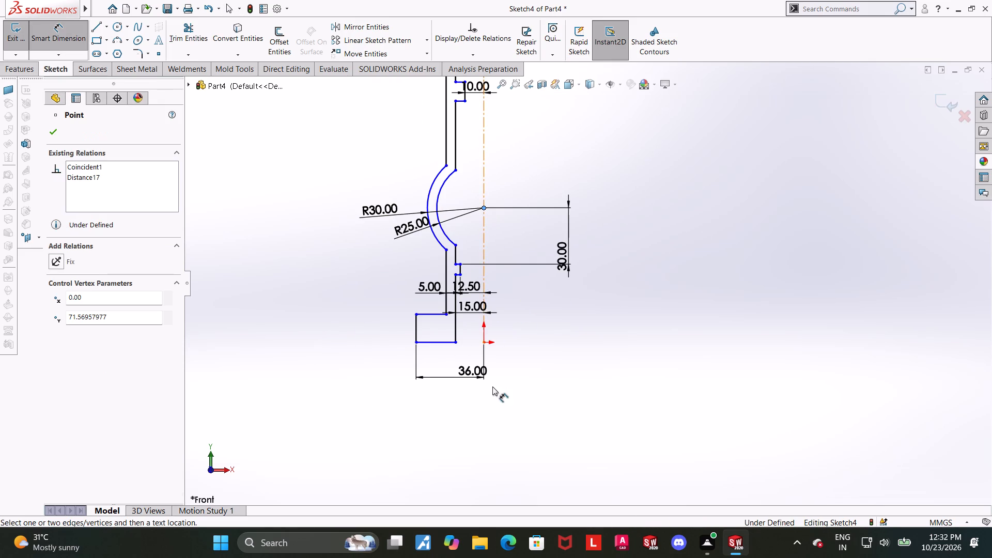
pyautogui.click(484, 344)
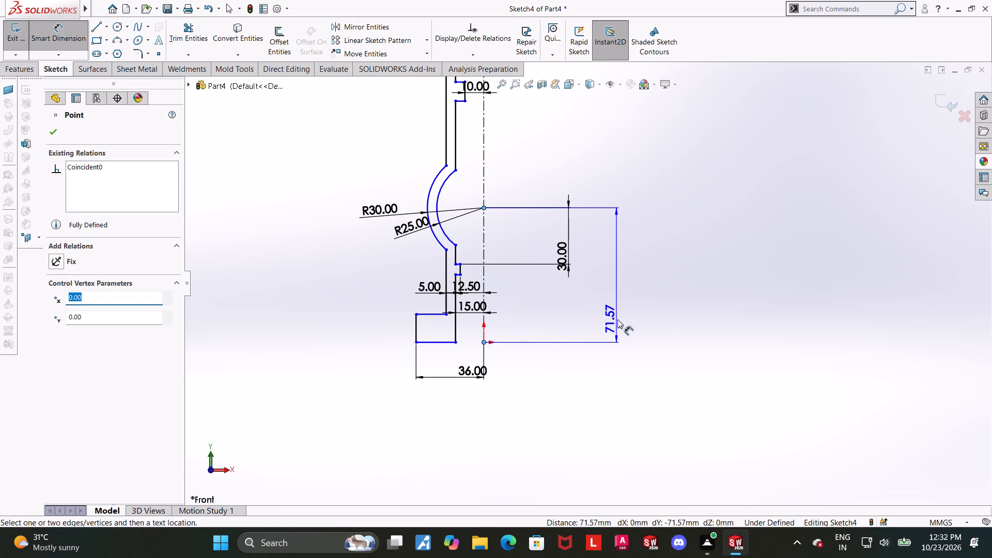
pyautogui.click(618, 319)
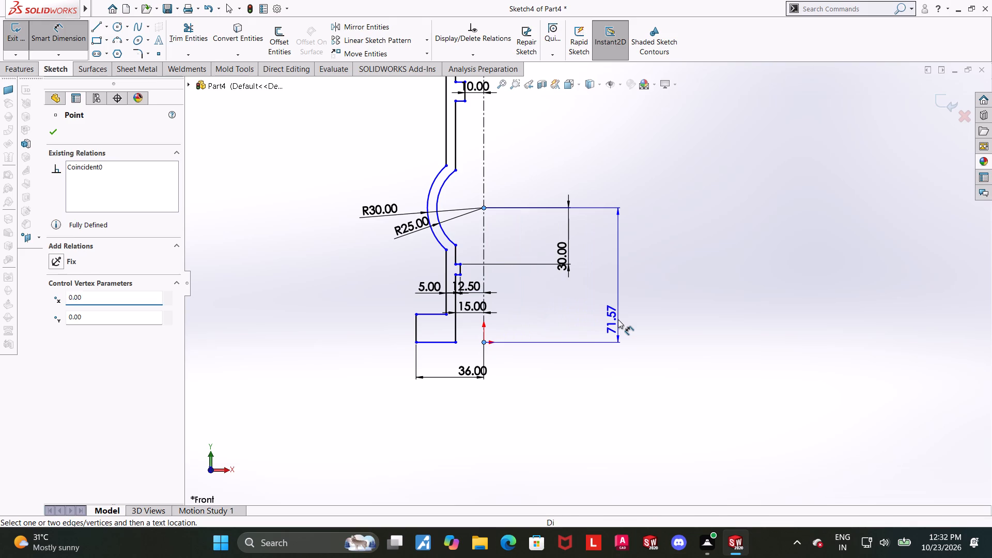
pyautogui.write('70')
pyautogui.press('Return')
pyautogui.press('Escape')
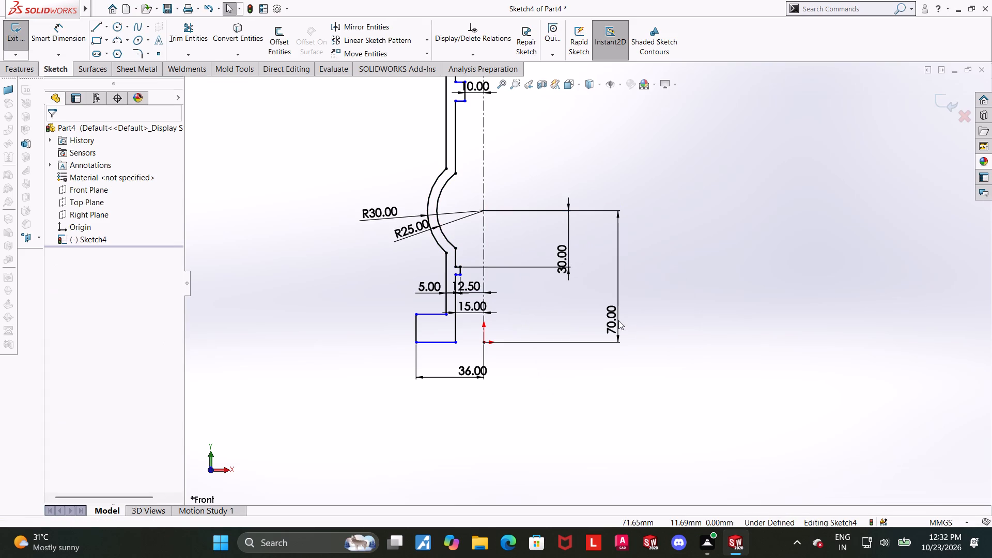
# Dimension the height of the stepped base's outer vertical edge as 8 mm.
pyautogui.click(678, 281)
pyautogui.scroll(-2, 433, 361)
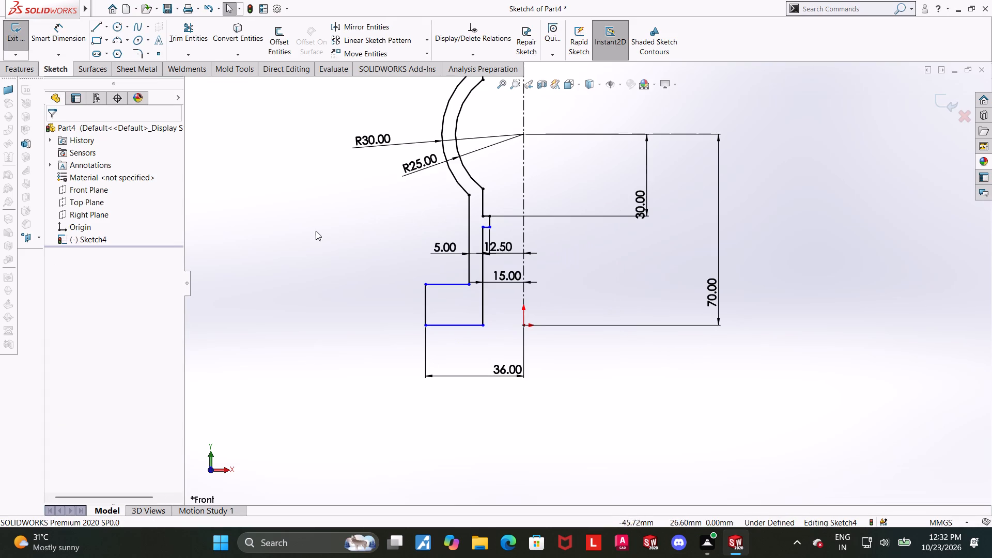
pyautogui.click(75, 33)
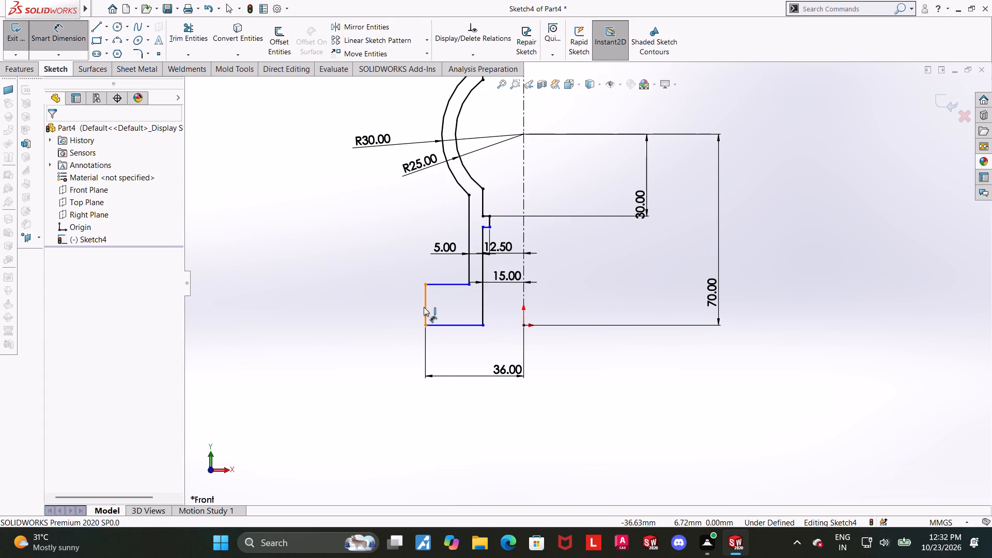
pyautogui.click(424, 306)
pyautogui.click(386, 311)
pyautogui.press('8')
pyautogui.press('Return')
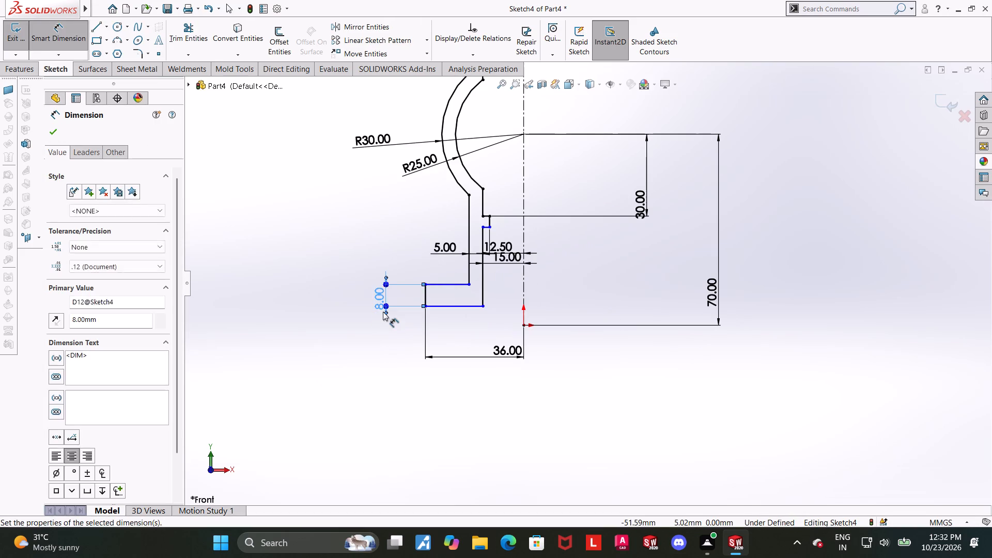
pyautogui.press('Escape')
pyautogui.moveTo(690, 405); pyautogui.dragTo(686, 400)
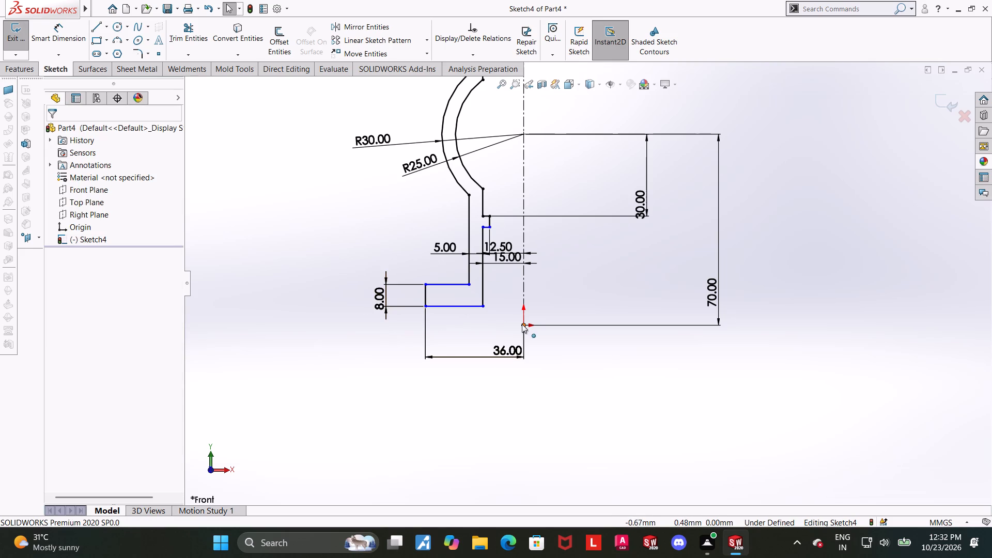
# Add a horizontal relation between the origin and the inner wall's bottom endpoint.
pyautogui.click(523, 324)
pyautogui.keyDown('ctrl'); pyautogui.click(482, 307); pyautogui.keyUp('ctrl')
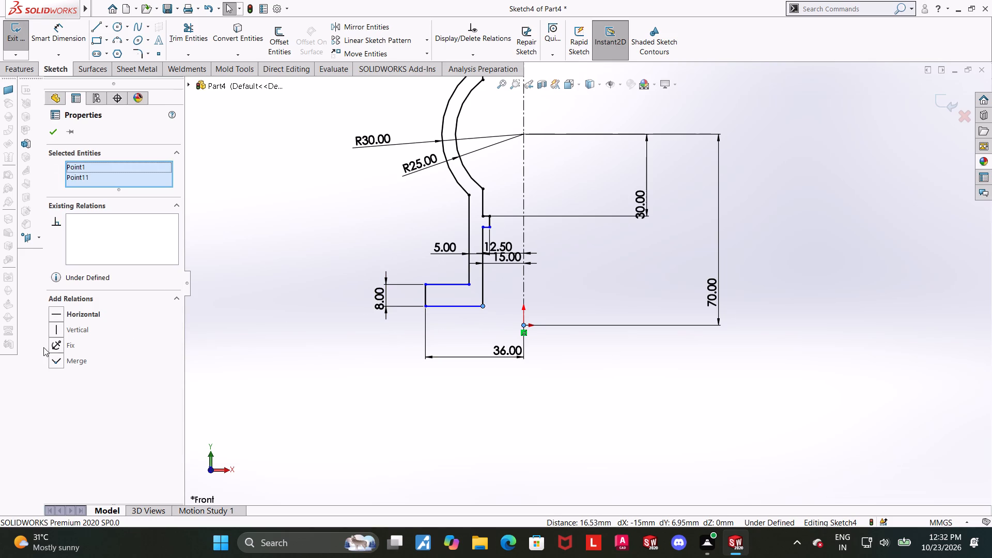
pyautogui.click(56, 315)
pyautogui.click(631, 385)
# Examine the lower notch and the dimensions around it for edges that still need defining.
pyautogui.scroll(2, 584, 339)
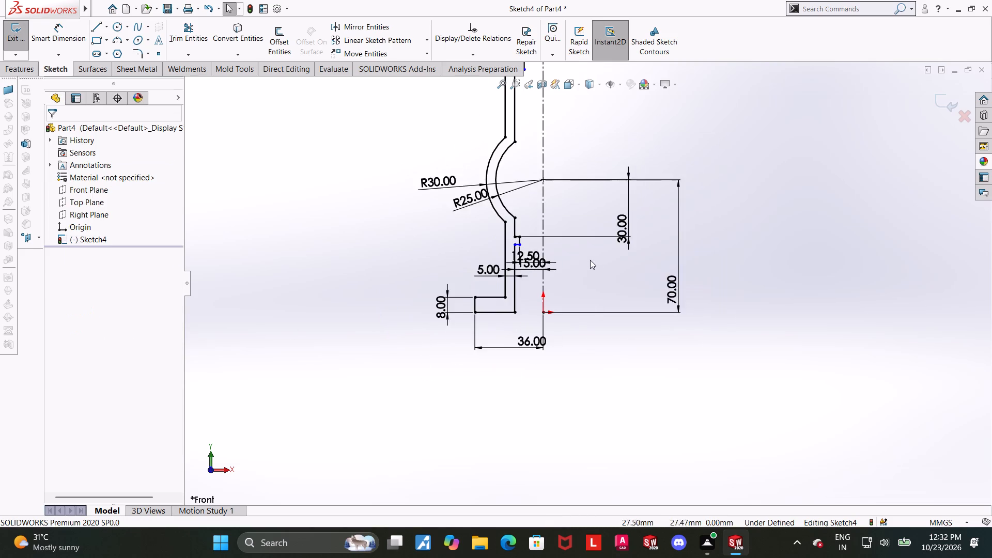
pyautogui.scroll(-3, 572, 260)
pyautogui.scroll(-3, 534, 242)
pyautogui.press('Escape')
pyautogui.press('Escape')
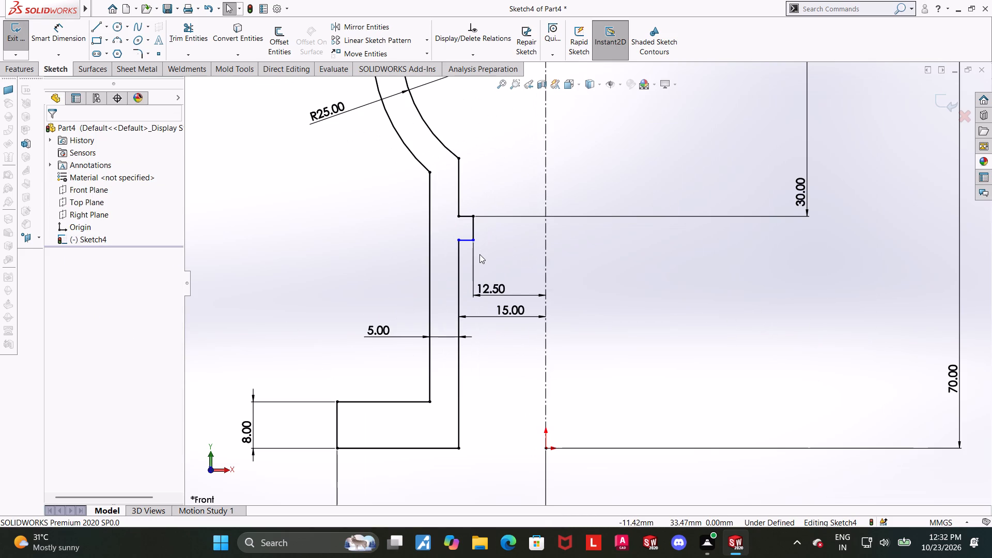
pyautogui.scroll(1, 479, 254)
pyautogui.scroll(-1, 539, 241)
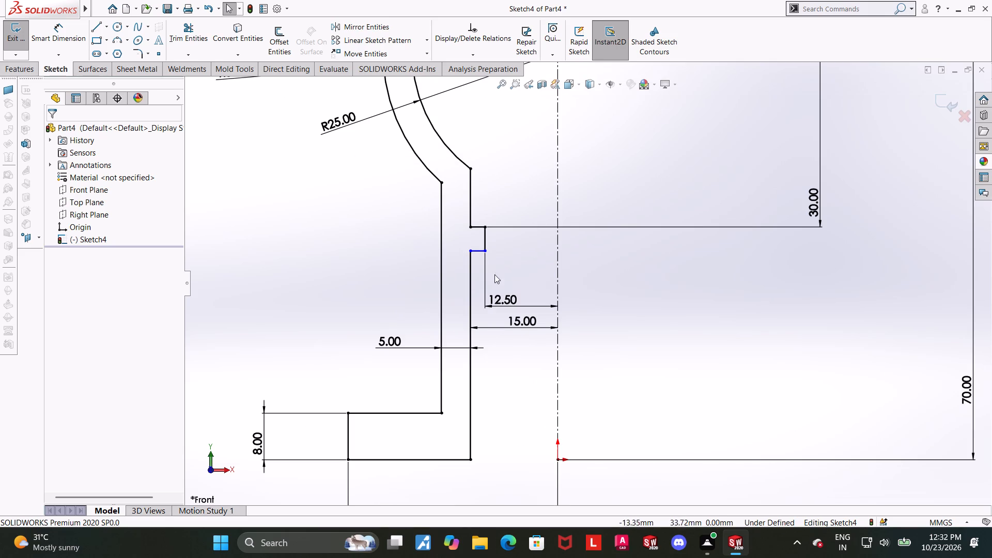
pyautogui.scroll(-1, 659, 300)
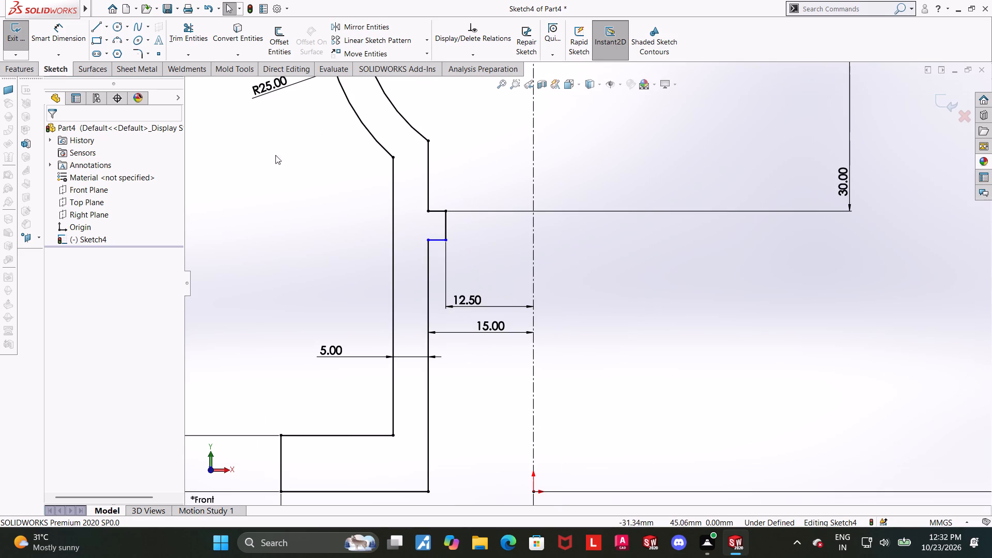
# Dimension the height of the lower notch's vertical edge as 3 mm.
pyautogui.click(57, 30)
pyautogui.click(446, 222)
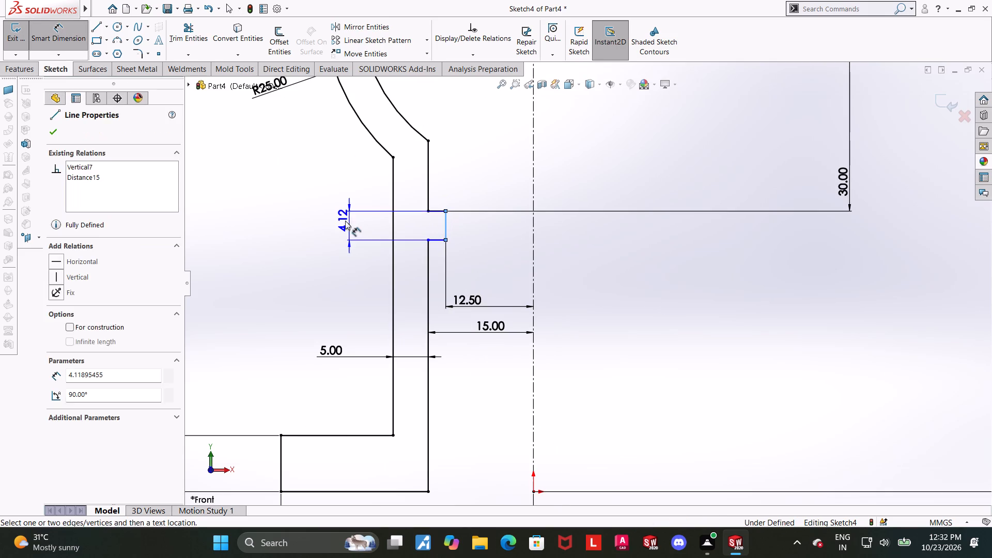
pyautogui.click(344, 221)
pyautogui.press('3')
pyautogui.press('Return')
pyautogui.press('Escape')
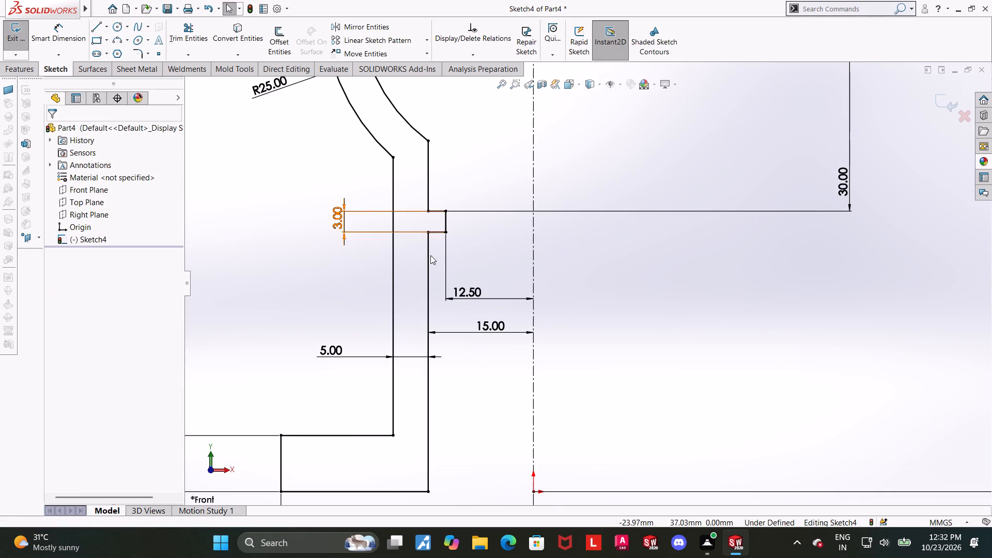
# Examine the lower notch, the arcs and the upper neck for sketch edges that still need defining.
pyautogui.scroll(9, 570, 300)
pyautogui.scroll(-6, 628, 307)
pyautogui.scroll(6, 597, 293)
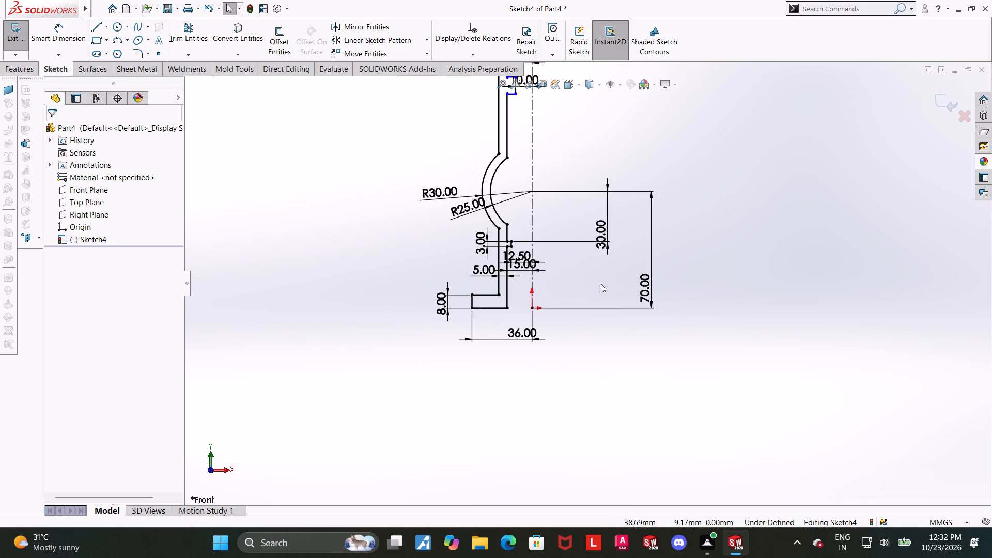
pyautogui.scroll(3, 627, 147)
pyautogui.scroll(-4, 557, 295)
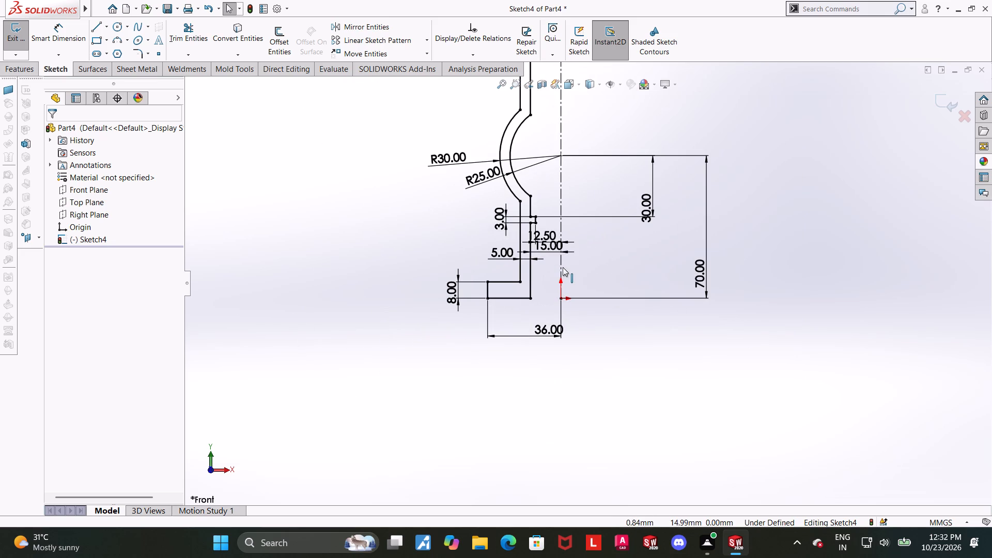
pyautogui.scroll(-4, 536, 187)
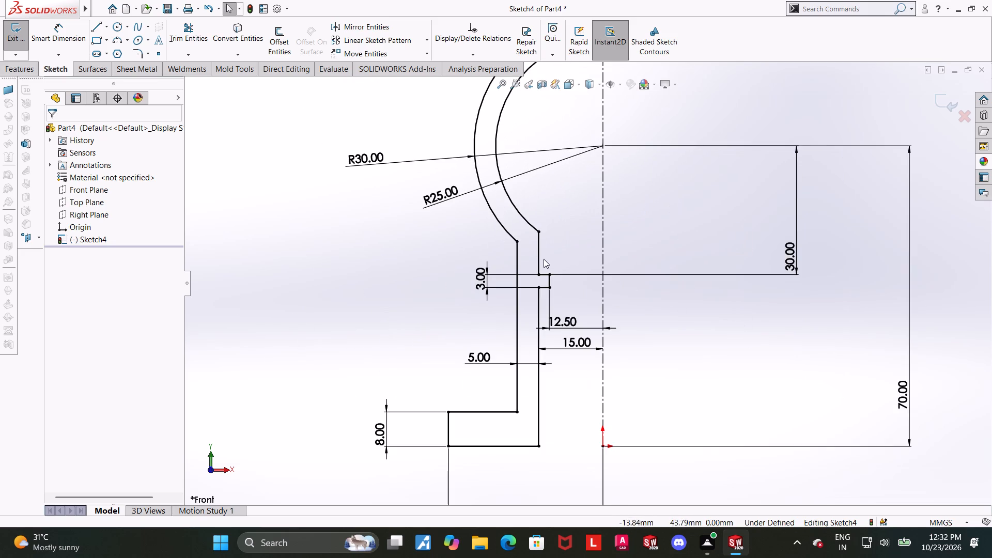
pyautogui.scroll(-2, 642, 300)
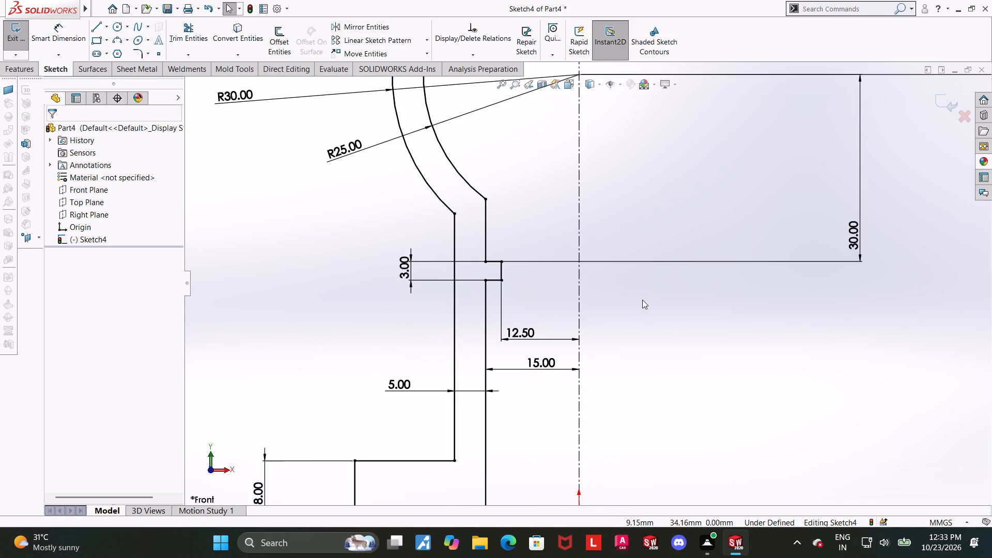
pyautogui.scroll(-1, 642, 300)
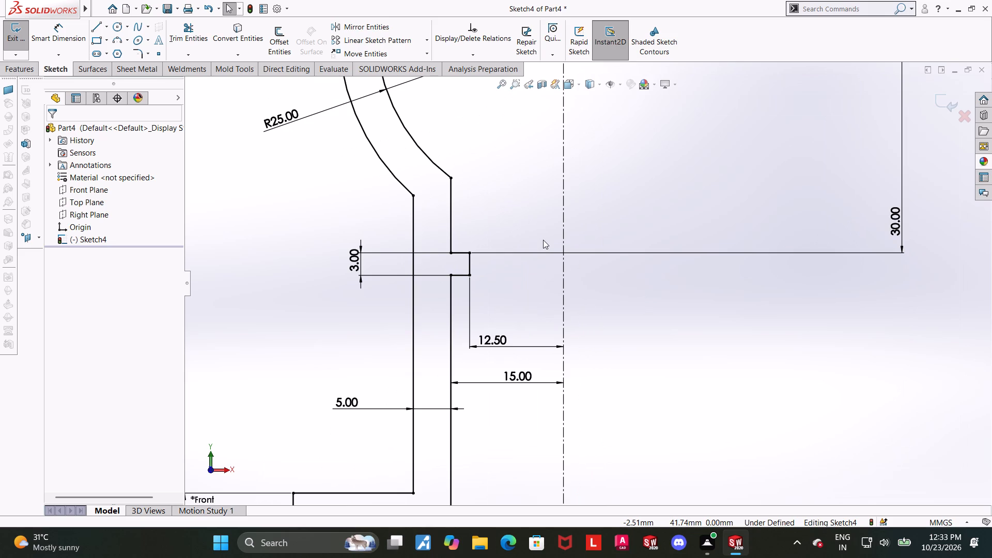
pyautogui.scroll(7, 543, 240)
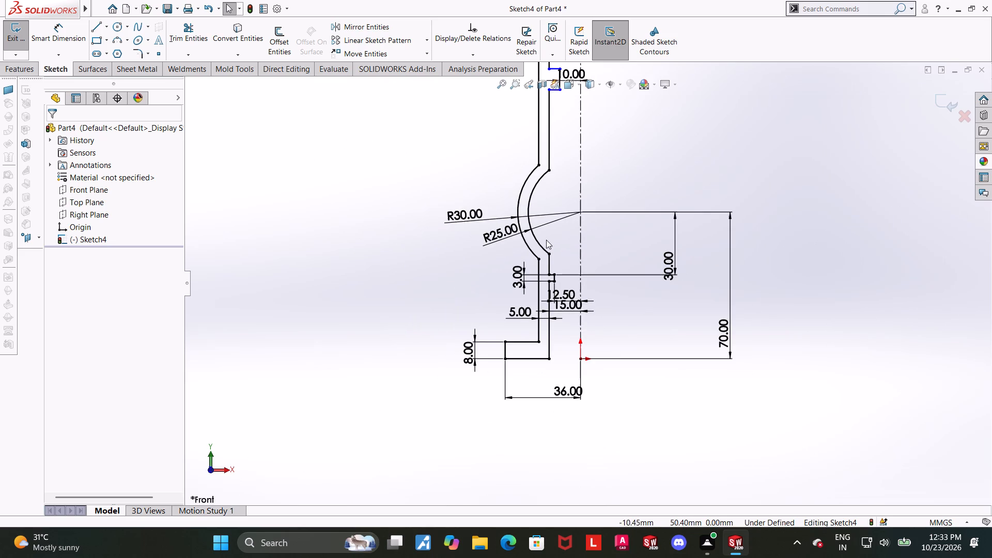
pyautogui.scroll(2, 674, 211)
pyautogui.scroll(-1, 696, 179)
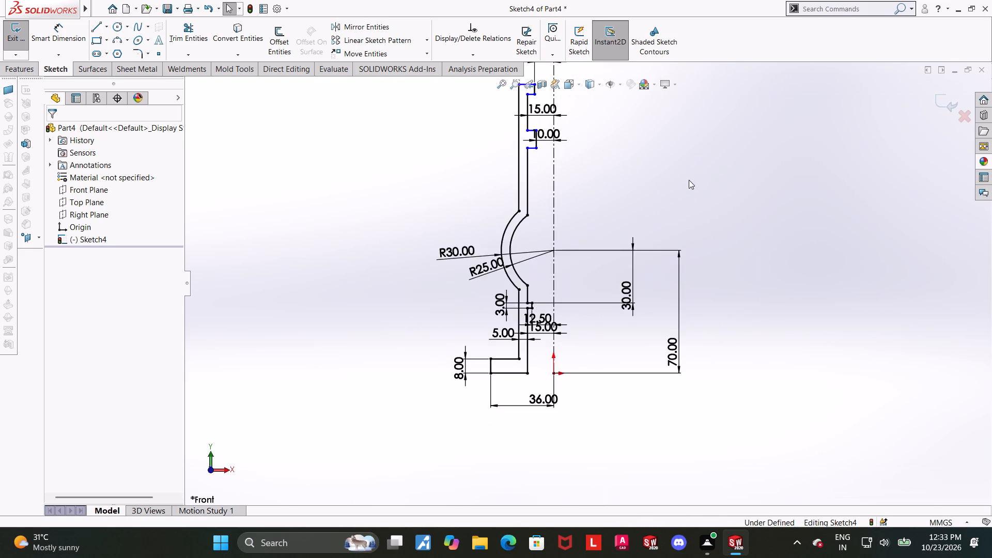
pyautogui.scroll(-3, 624, 202)
pyautogui.scroll(2, 620, 204)
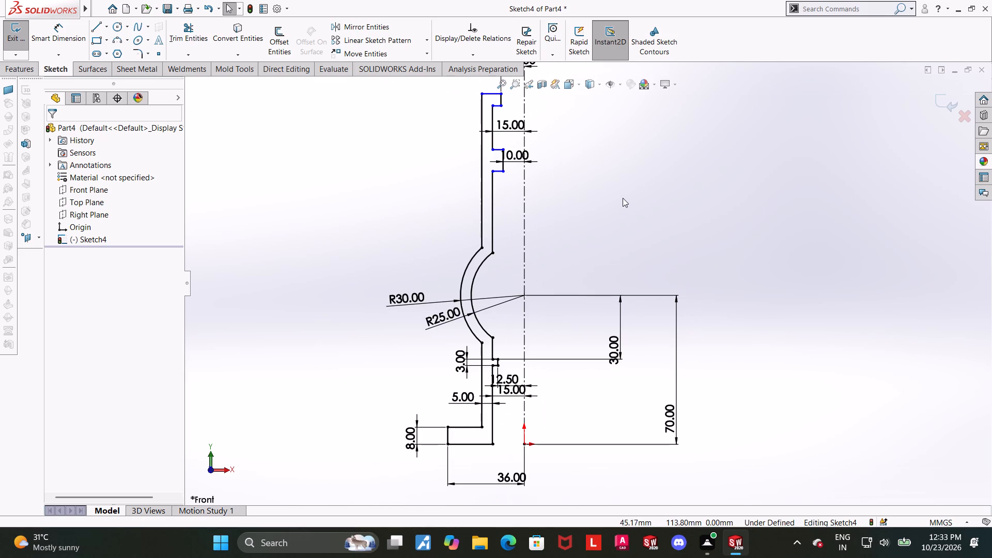
# Add a 2.5 mm sketch fillet where the inner wall meets the lower edge of the upper neck's middle notch.
pyautogui.scroll(-1, 610, 175)
pyautogui.scroll(-2, 534, 150)
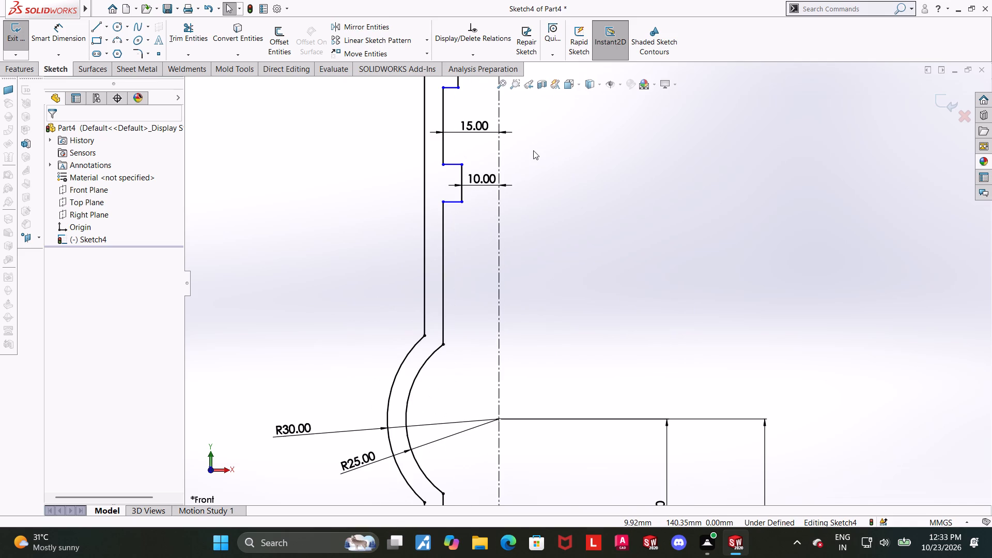
pyautogui.scroll(-2, 525, 156)
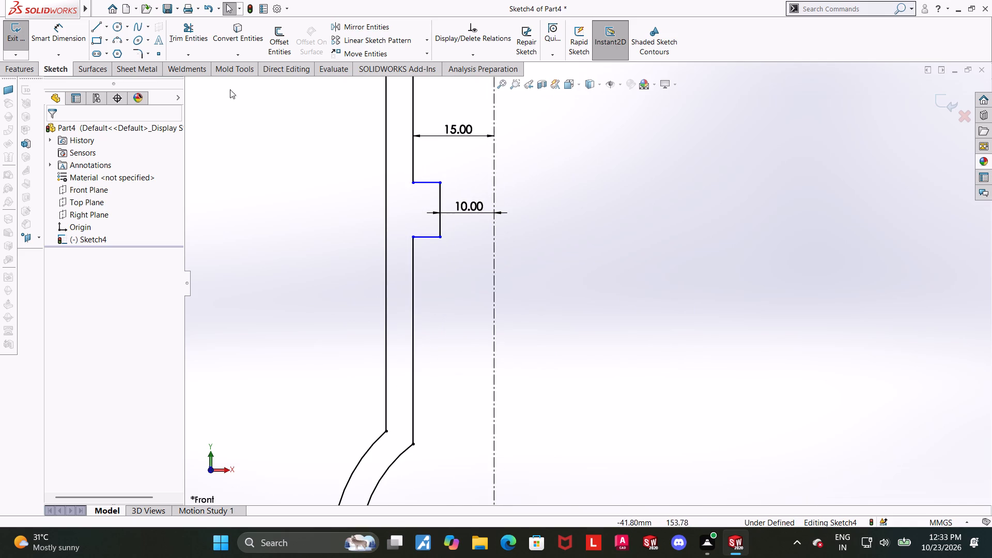
pyautogui.click(137, 50)
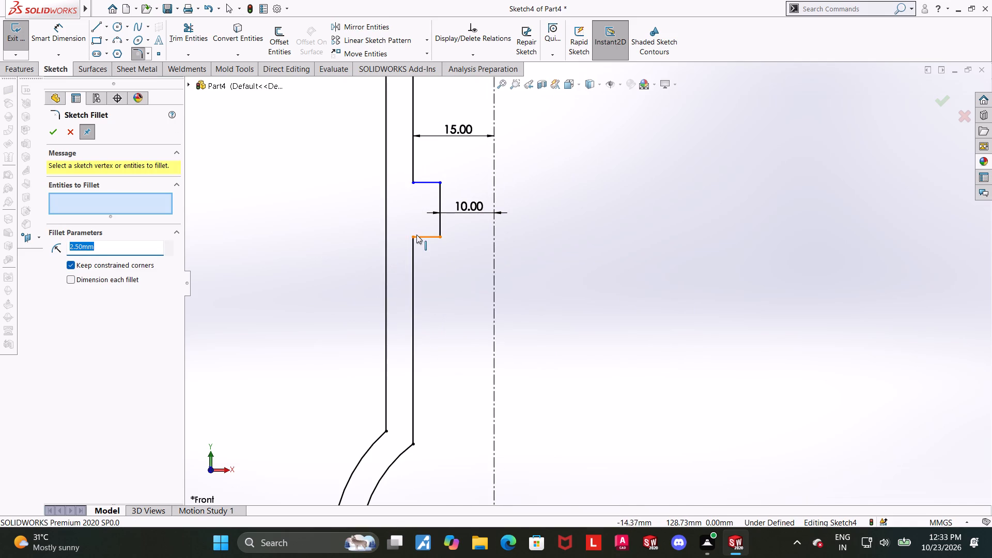
pyautogui.click(414, 246)
pyautogui.click(421, 236)
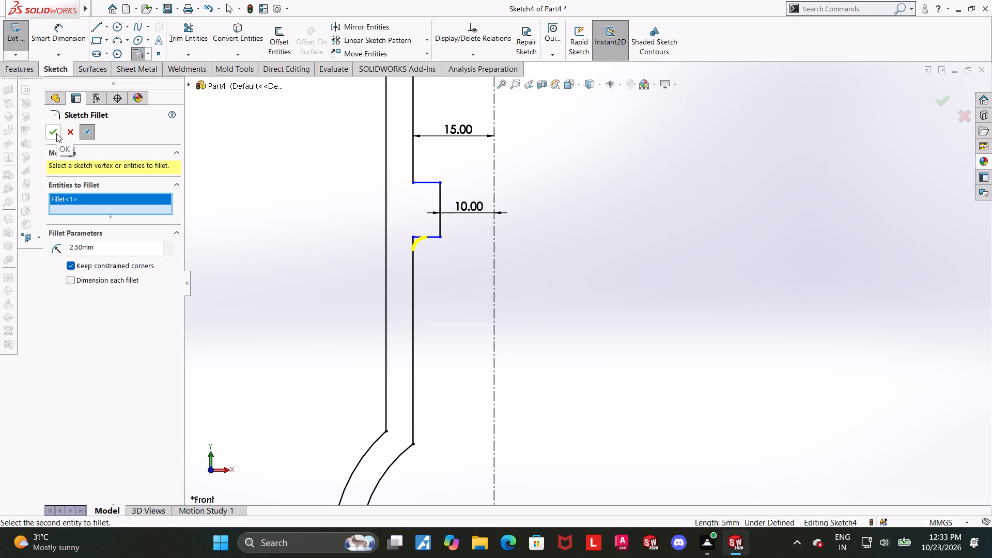
pyautogui.click(56, 133)
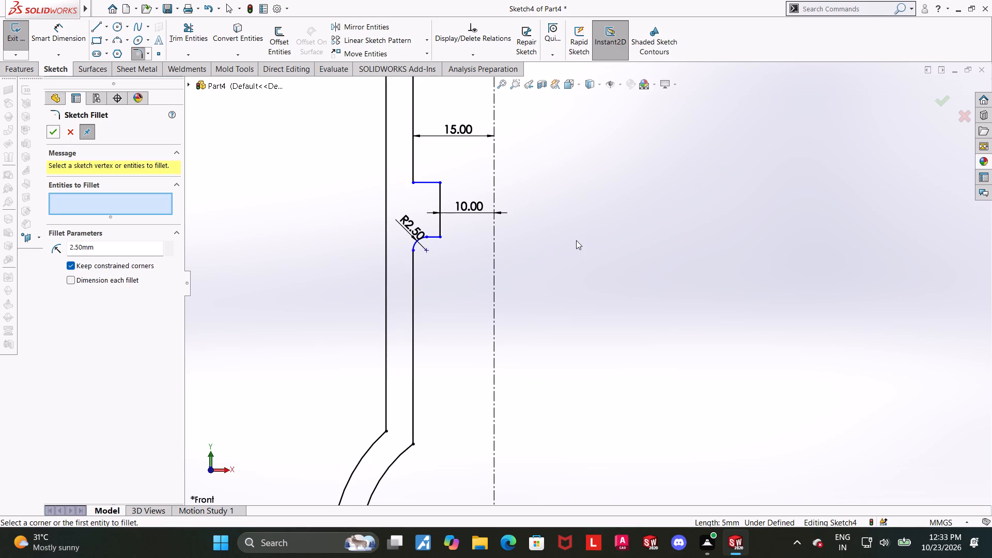
pyautogui.click(48, 131)
pyautogui.click(823, 331)
# Dimension the vertical distance between the filleted notch's top and bottom edges as 8 mm.
pyautogui.scroll(-1, 509, 250)
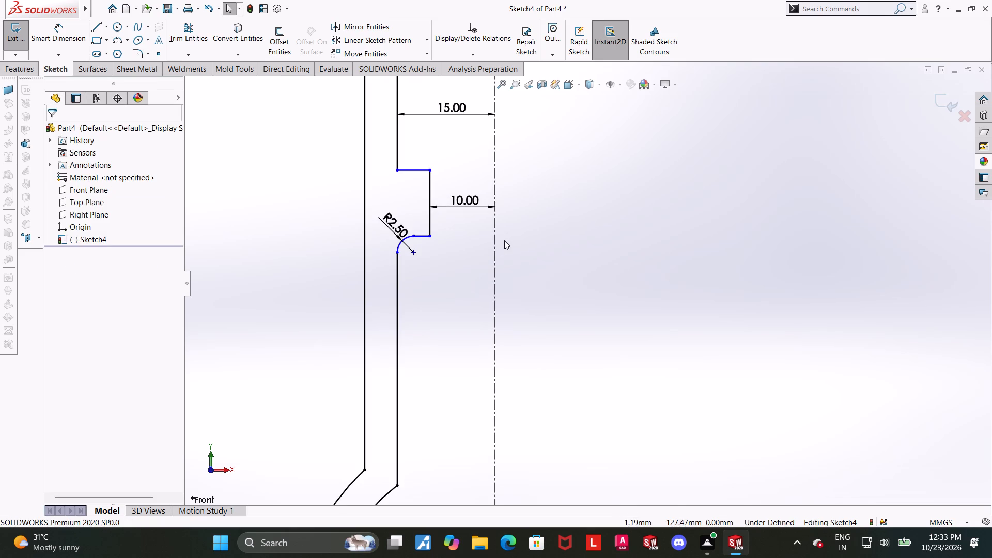
pyautogui.scroll(-1, 451, 238)
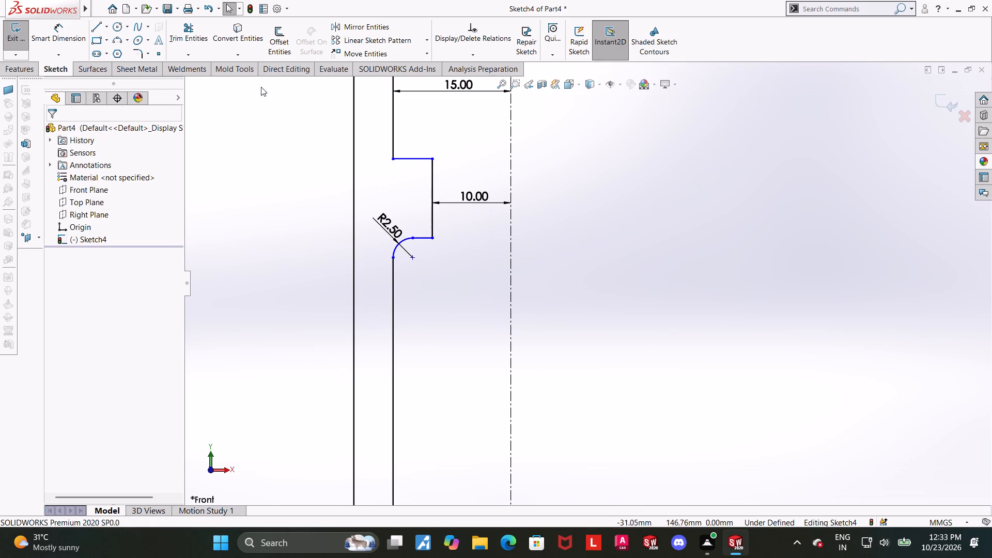
pyautogui.click(70, 40)
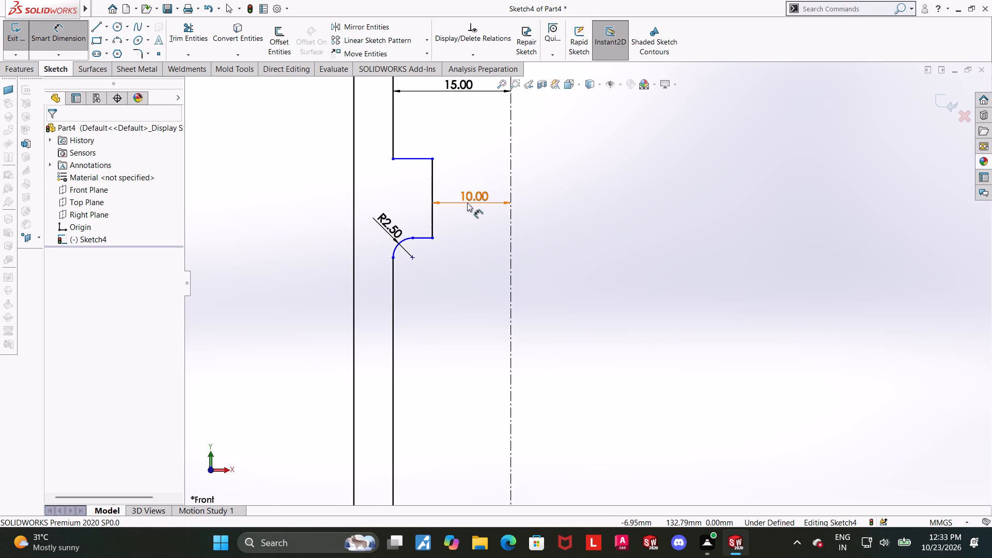
pyautogui.click(428, 162)
pyautogui.click(417, 239)
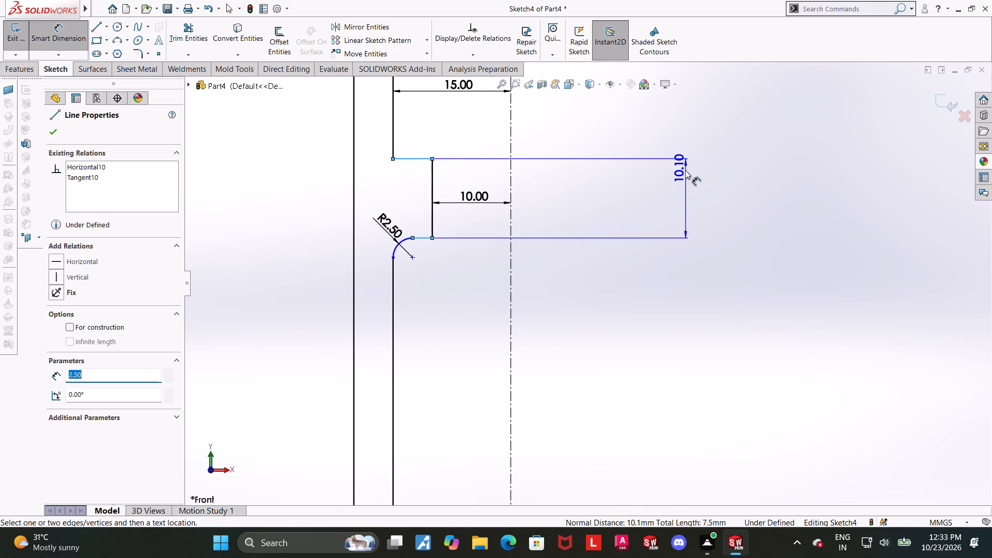
pyautogui.click(683, 175)
pyautogui.press('8')
pyautogui.press('Return')
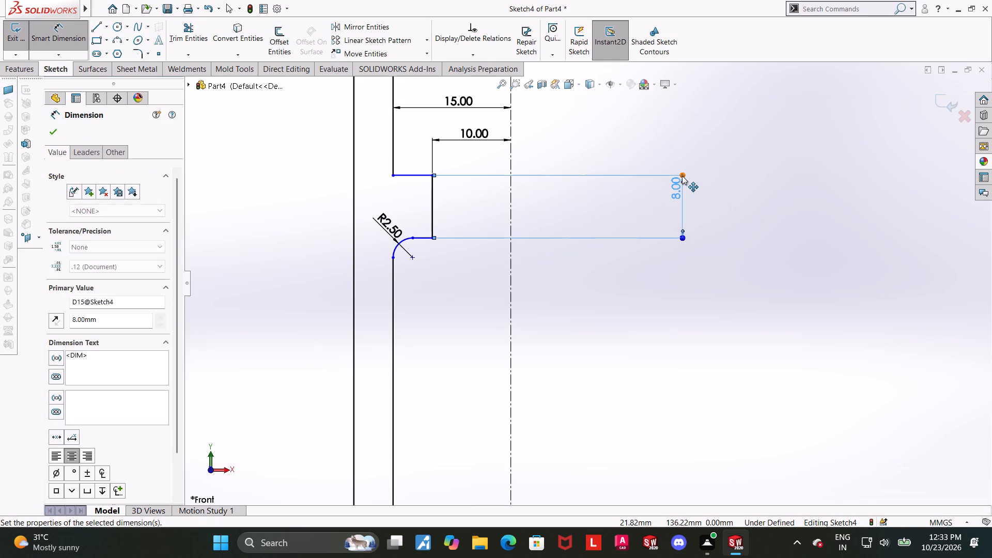
pyautogui.press('Escape')
pyautogui.press('Escape')
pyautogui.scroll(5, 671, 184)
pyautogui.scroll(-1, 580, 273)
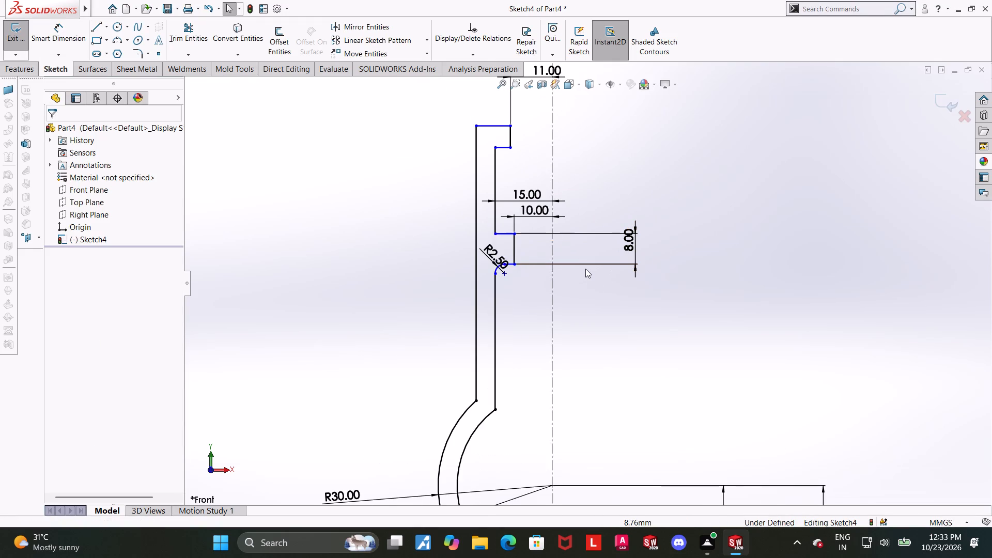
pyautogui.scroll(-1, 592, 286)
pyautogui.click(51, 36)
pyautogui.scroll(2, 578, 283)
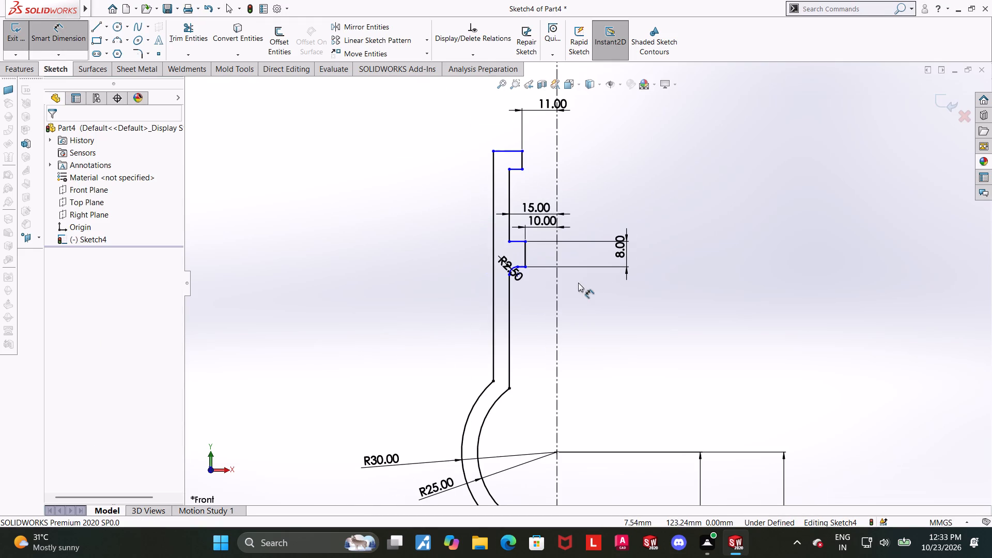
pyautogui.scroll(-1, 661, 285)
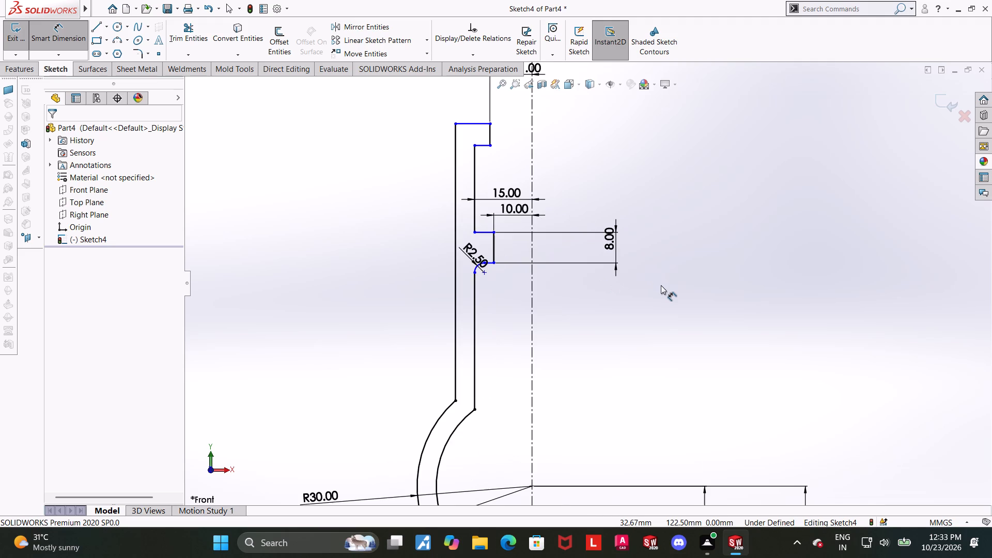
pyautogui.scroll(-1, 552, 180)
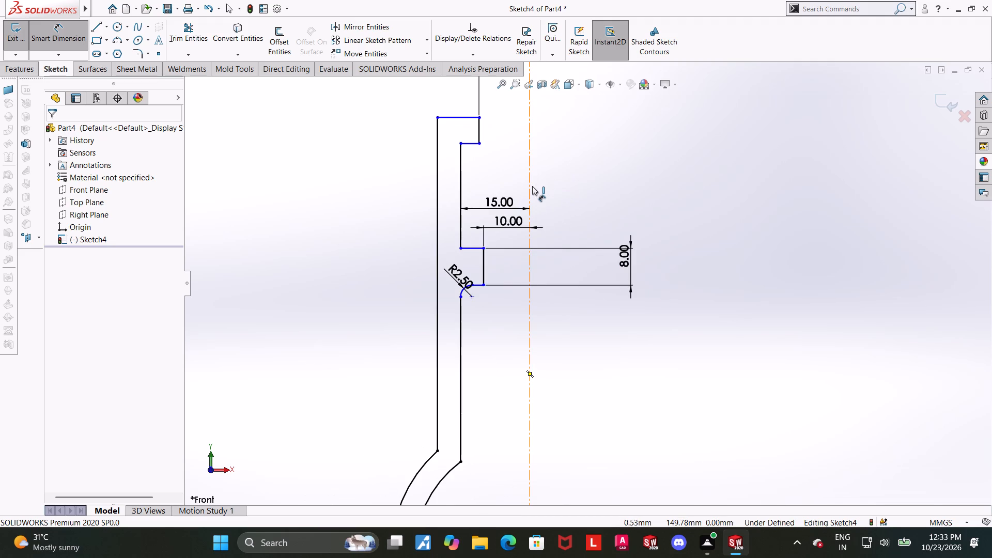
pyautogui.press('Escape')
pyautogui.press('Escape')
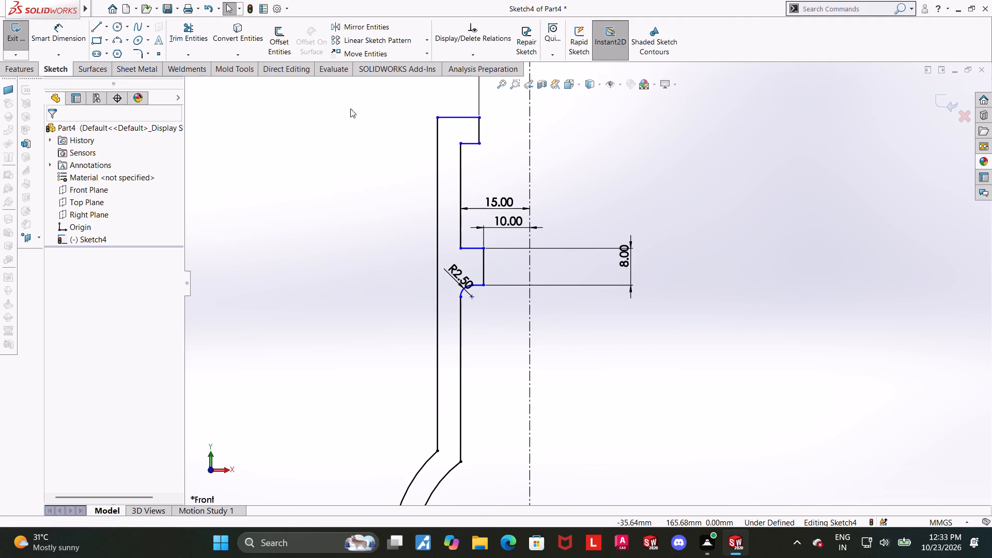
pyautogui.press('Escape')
# Draw a horizontal construction line from the midpoint of the inner wall segment between the two upper notches to the vertical centerline.
pyautogui.click(106, 28)
pyautogui.click(112, 57)
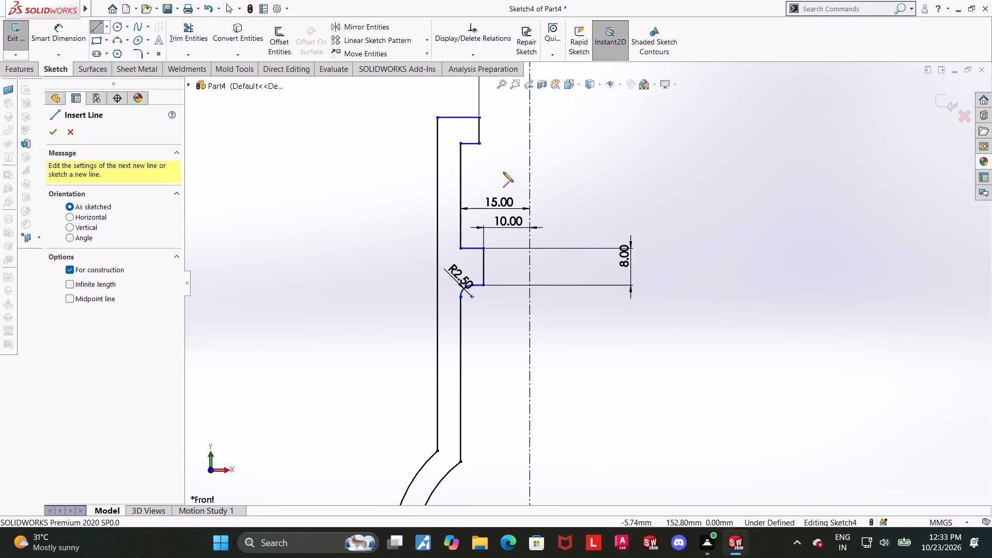
pyautogui.scroll(-1, 493, 176)
pyautogui.scroll(2, 459, 179)
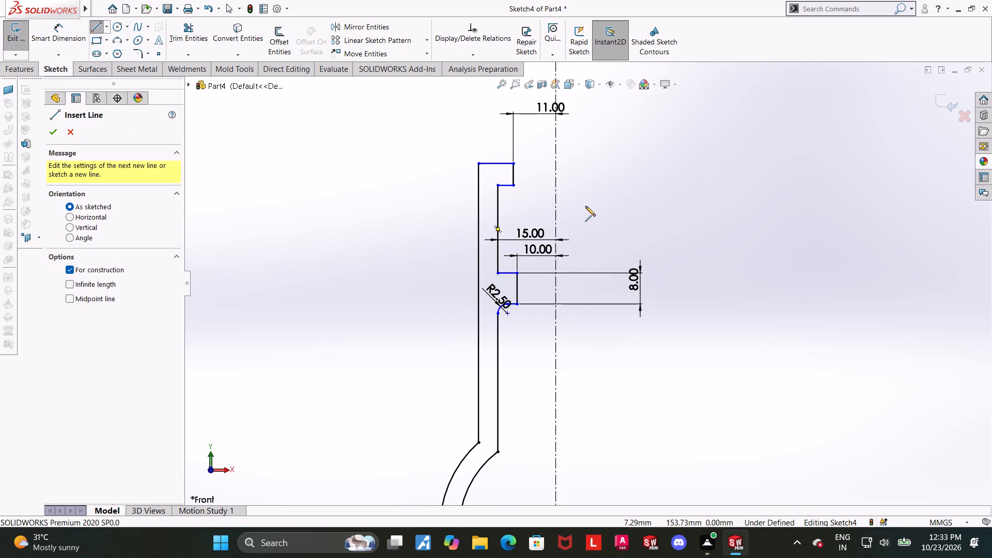
pyautogui.scroll(-1, 585, 206)
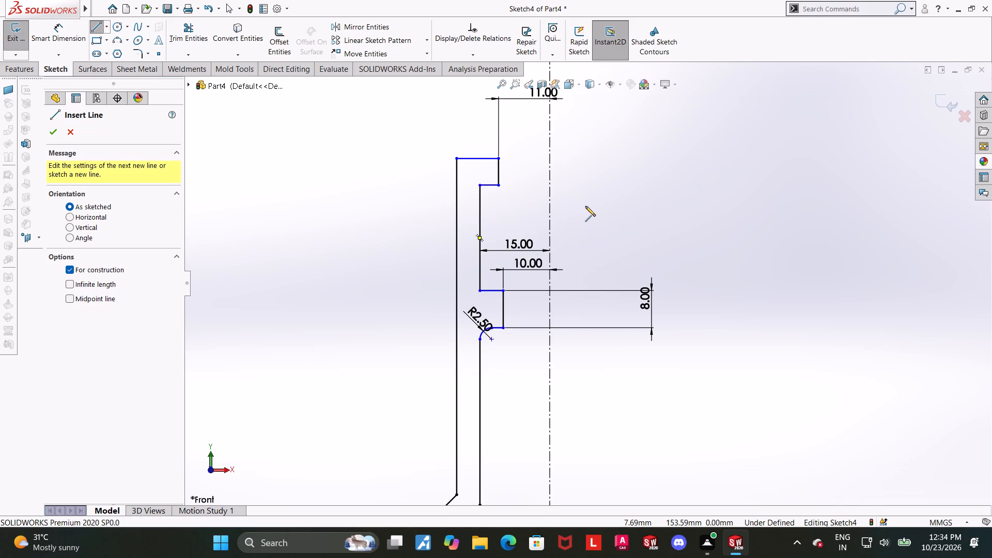
pyautogui.scroll(1, 585, 206)
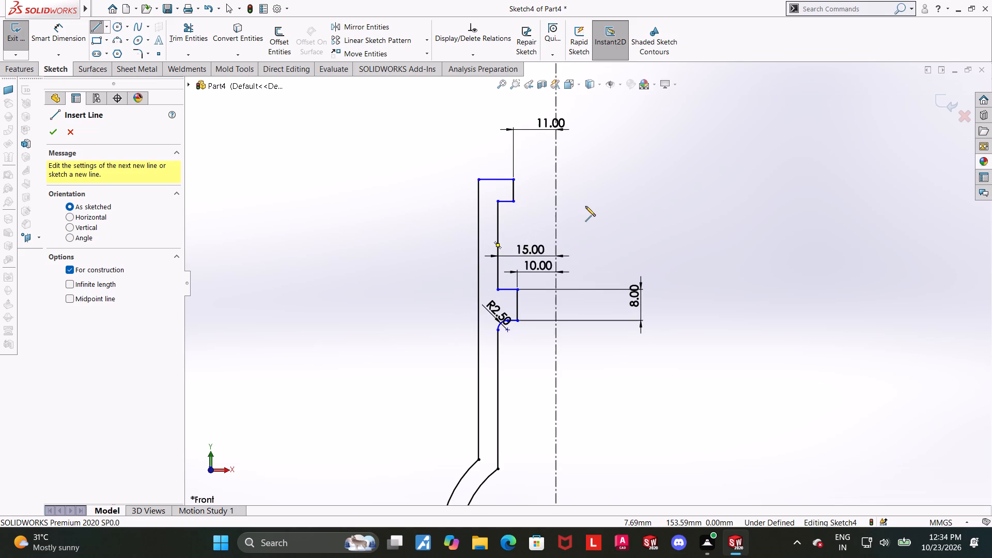
pyautogui.scroll(-2, 585, 206)
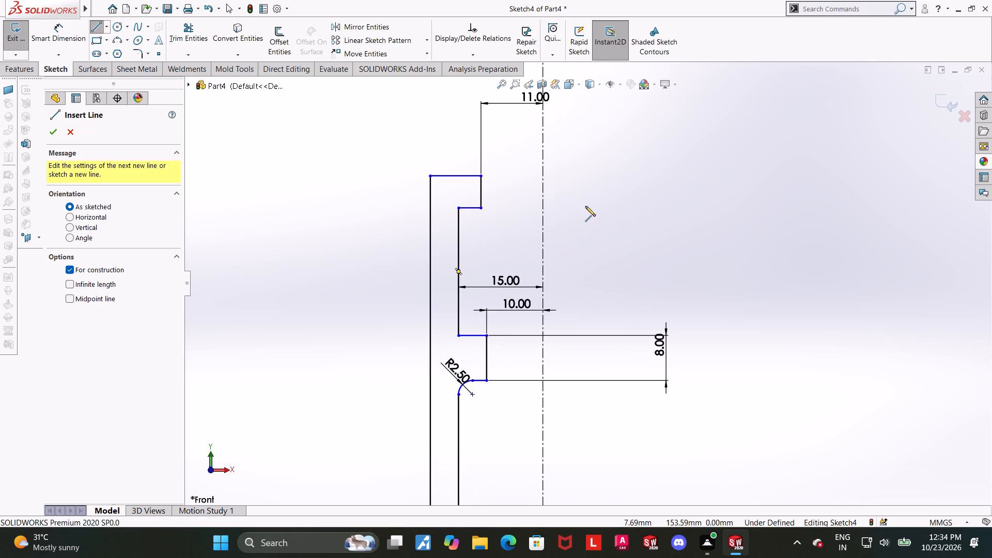
pyautogui.scroll(-1, 585, 206)
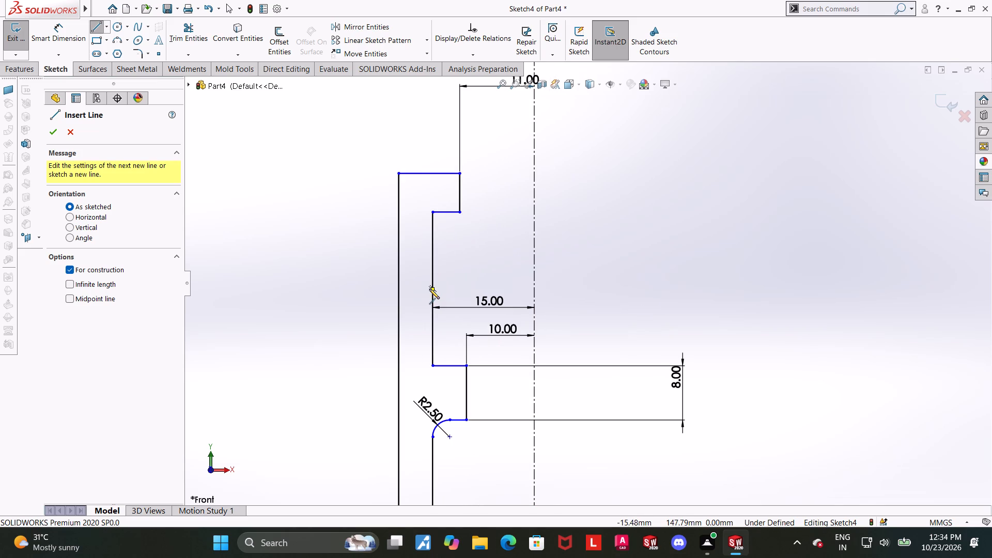
pyautogui.click(432, 289)
pyautogui.click(534, 288)
pyautogui.press('Escape')
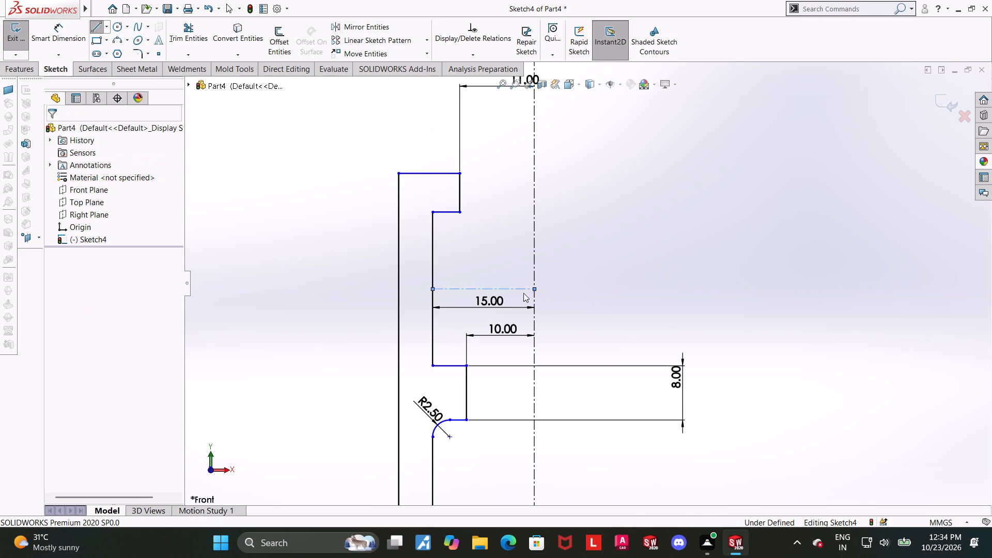
pyautogui.press('Escape')
pyautogui.press('Escape')
# Dimension the vertical distance from the arc center to the horizontal construction line's endpoint on the centerline as 55 mm.
pyautogui.click(69, 31)
pyautogui.scroll(4, 207, 136)
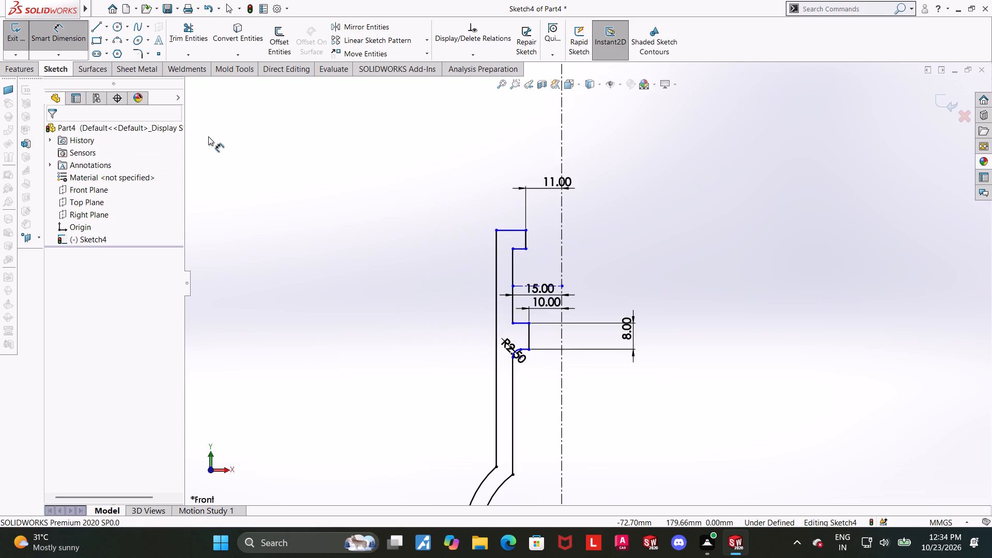
pyautogui.scroll(3, 450, 222)
pyautogui.scroll(-2, 446, 251)
pyautogui.scroll(5, 644, 363)
pyautogui.scroll(-3, 664, 413)
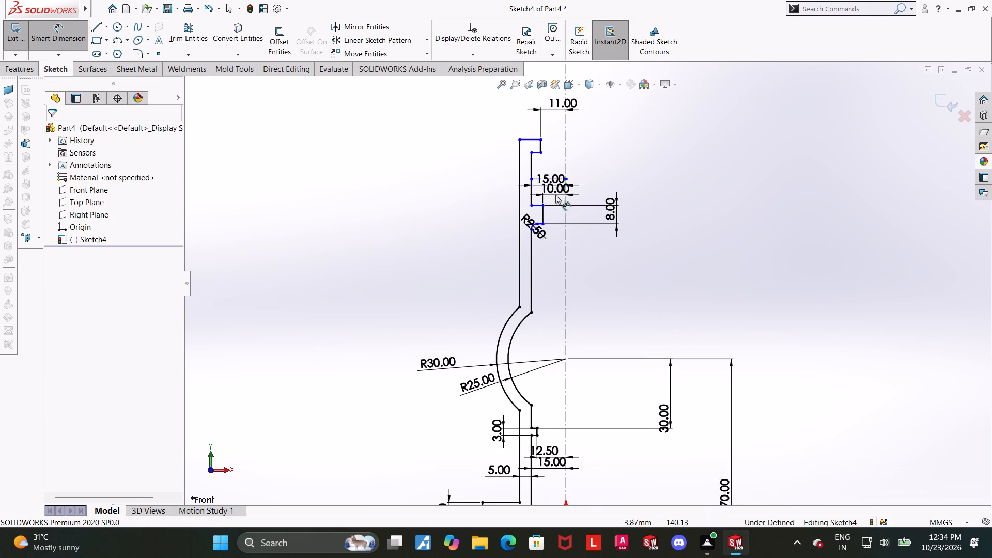
pyautogui.scroll(-5, 546, 188)
pyautogui.click(551, 197)
pyautogui.scroll(5, 552, 198)
pyautogui.scroll(3, 613, 395)
pyautogui.scroll(-2, 612, 402)
pyautogui.click(585, 367)
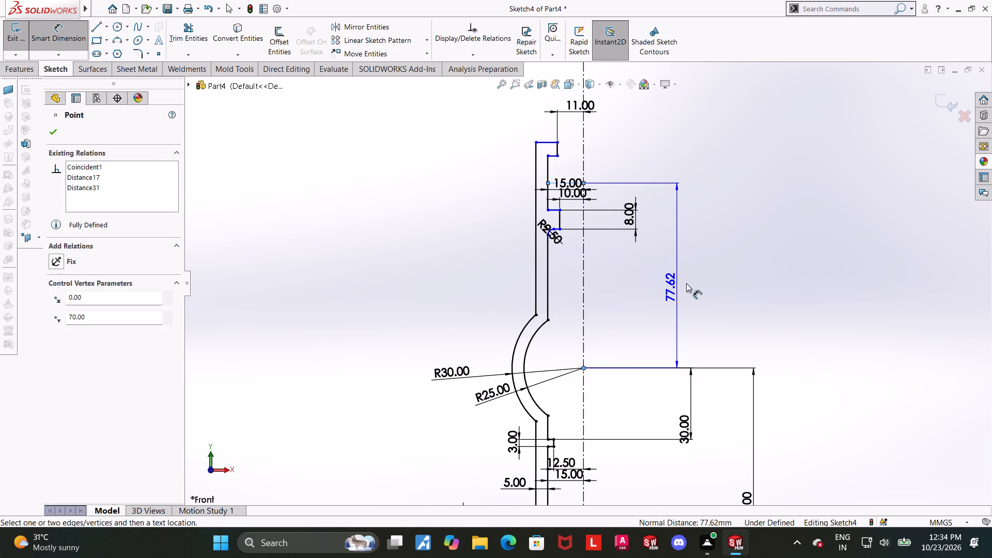
pyautogui.click(686, 283)
pyautogui.write('55')
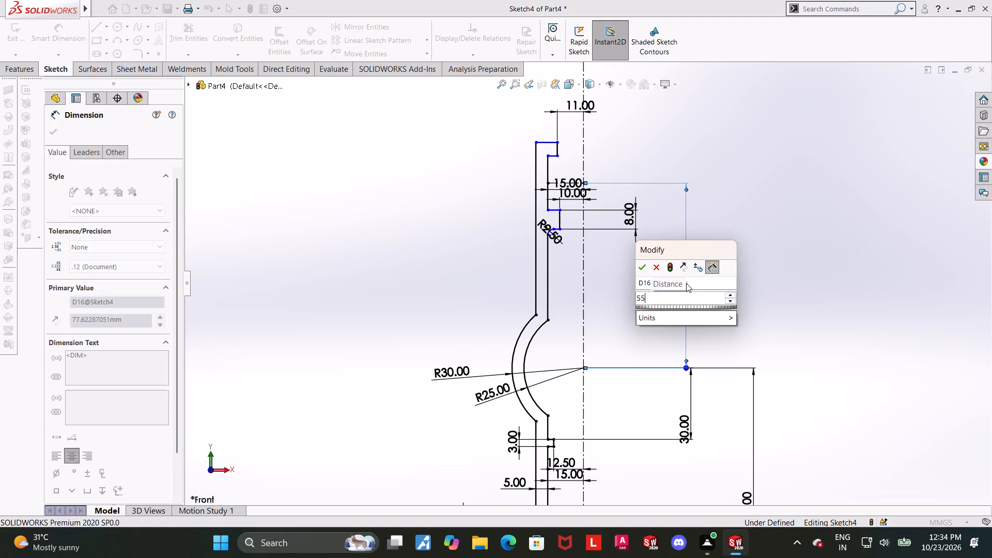
pyautogui.press('Return')
pyautogui.press('Escape')
pyautogui.press('Escape')
pyautogui.click(763, 263)
# Lower the neck's top edge about 20 mm, and move the top lip's underside above the horizontal construction line.
pyautogui.scroll(-3, 645, 269)
pyautogui.scroll(3, 544, 166)
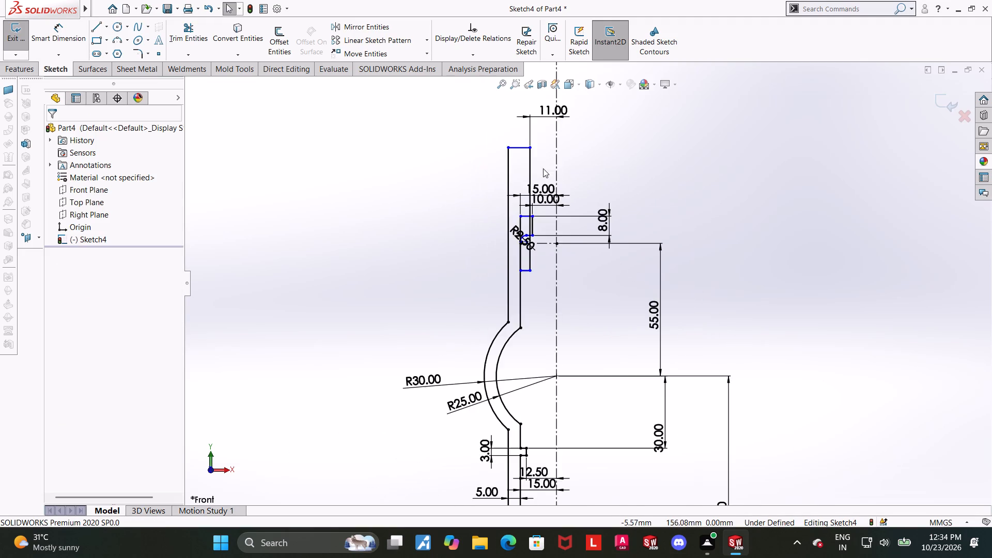
pyautogui.scroll(-2, 541, 155)
pyautogui.moveTo(523, 157); pyautogui.dragTo(522, 227)
pyautogui.scroll(-3, 581, 370)
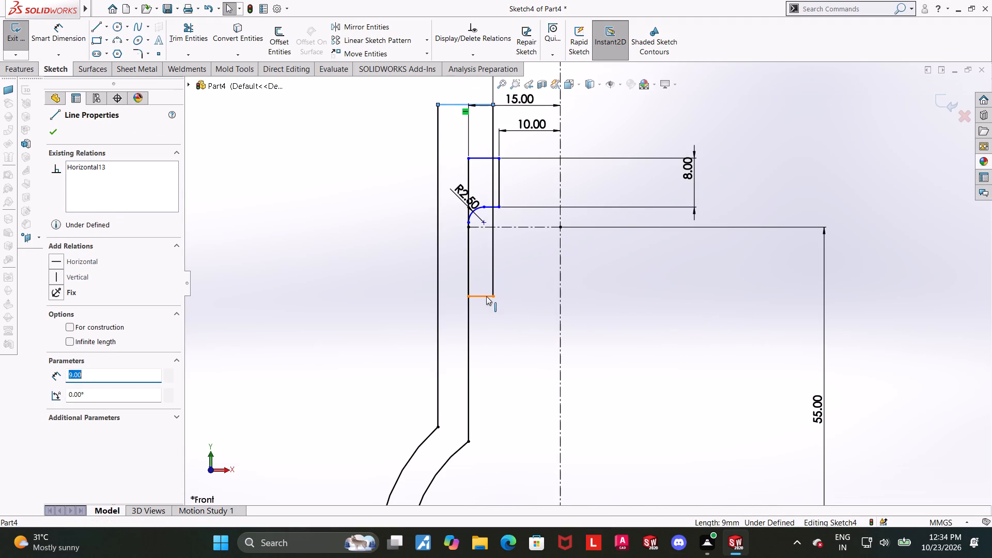
pyautogui.moveTo(486, 296); pyautogui.dragTo(482, 204)
pyautogui.click(640, 363)
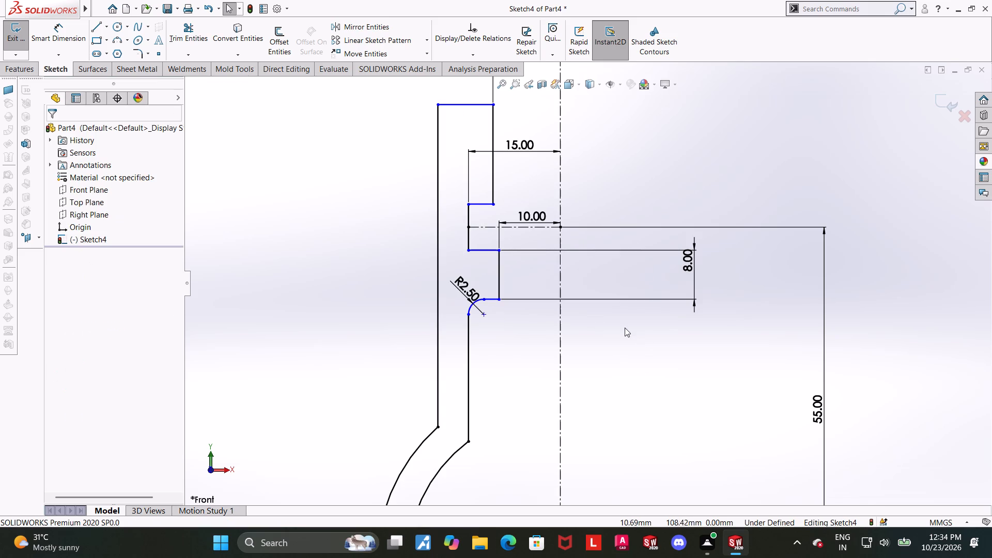
pyautogui.click(626, 365)
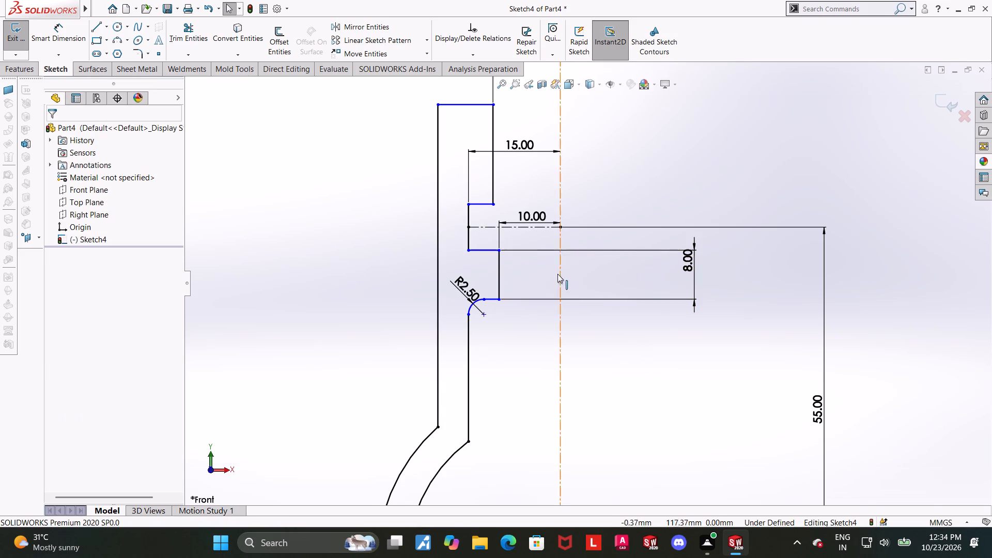
# Dimension the inner wall segment between the top lip and the middle notch as 20 mm long.
pyautogui.click(56, 46)
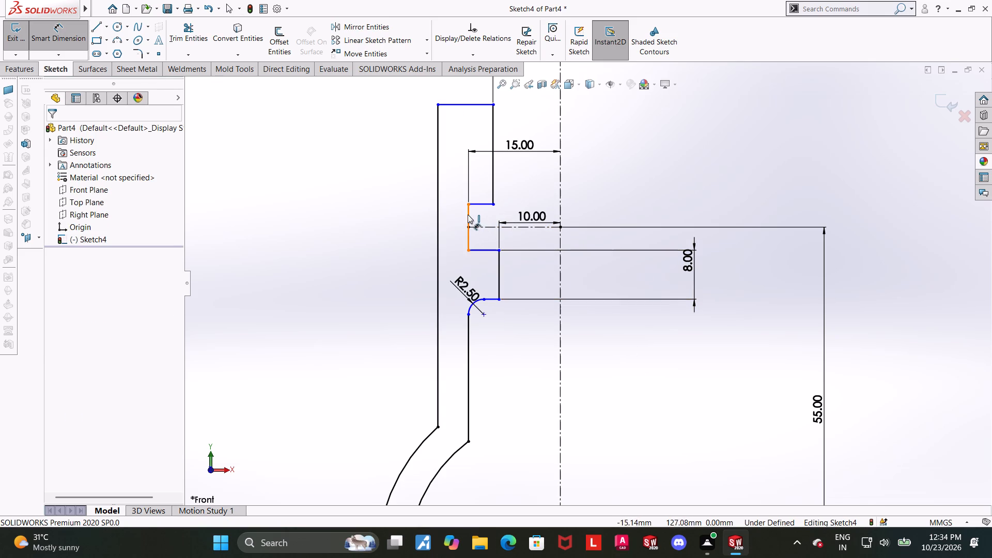
pyautogui.click(468, 214)
pyautogui.click(379, 213)
pyautogui.press('2')
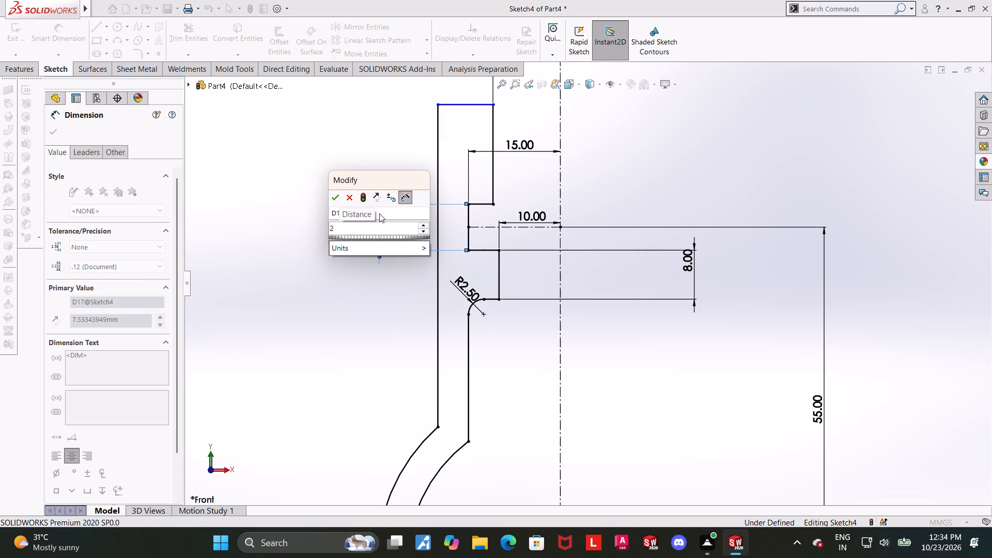
pyautogui.press('0')
pyautogui.press('Return')
pyautogui.press('Escape')
pyautogui.scroll(3, 660, 210)
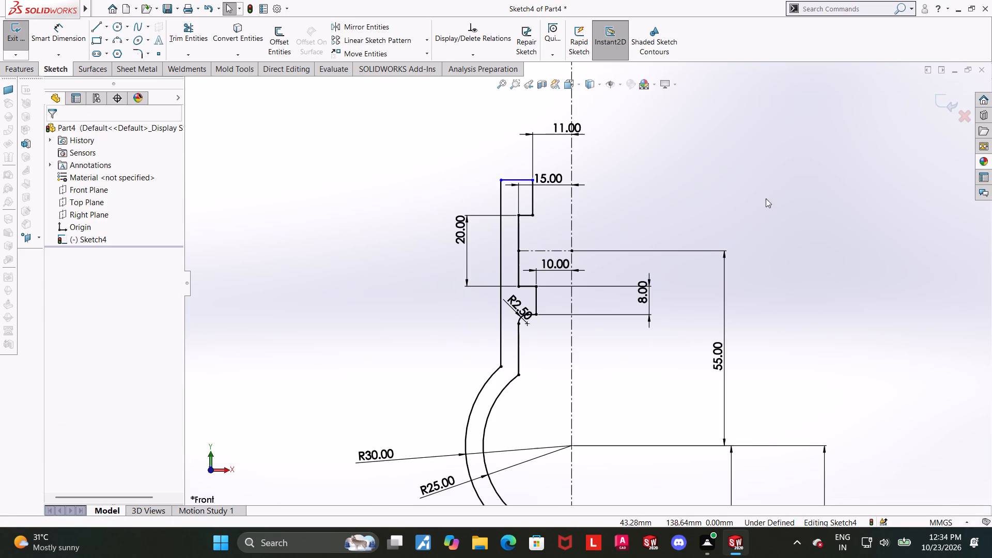
pyautogui.click(792, 196)
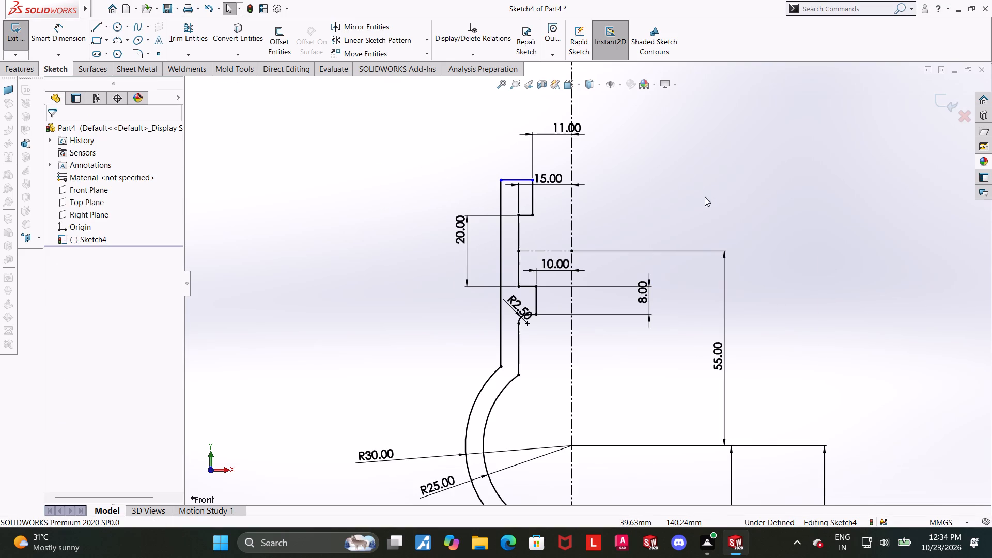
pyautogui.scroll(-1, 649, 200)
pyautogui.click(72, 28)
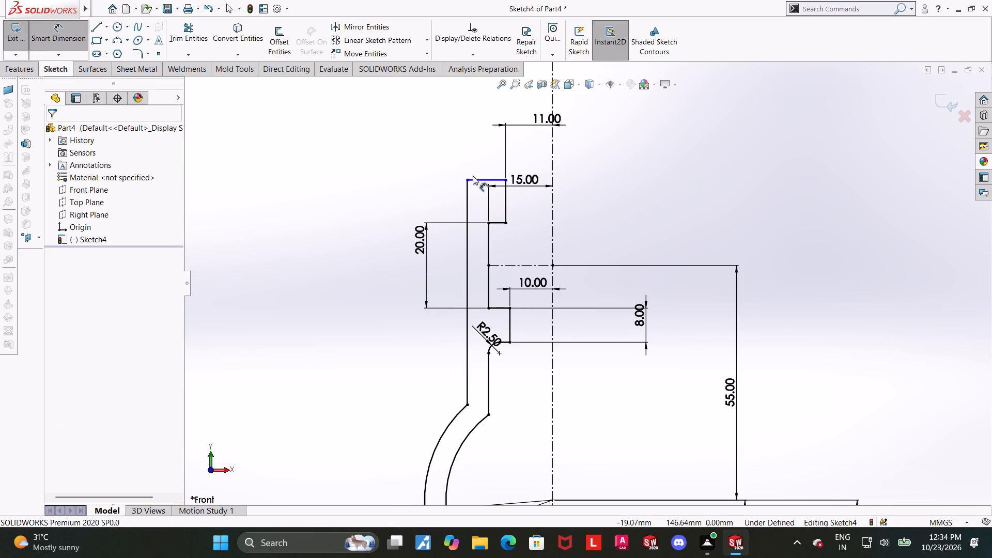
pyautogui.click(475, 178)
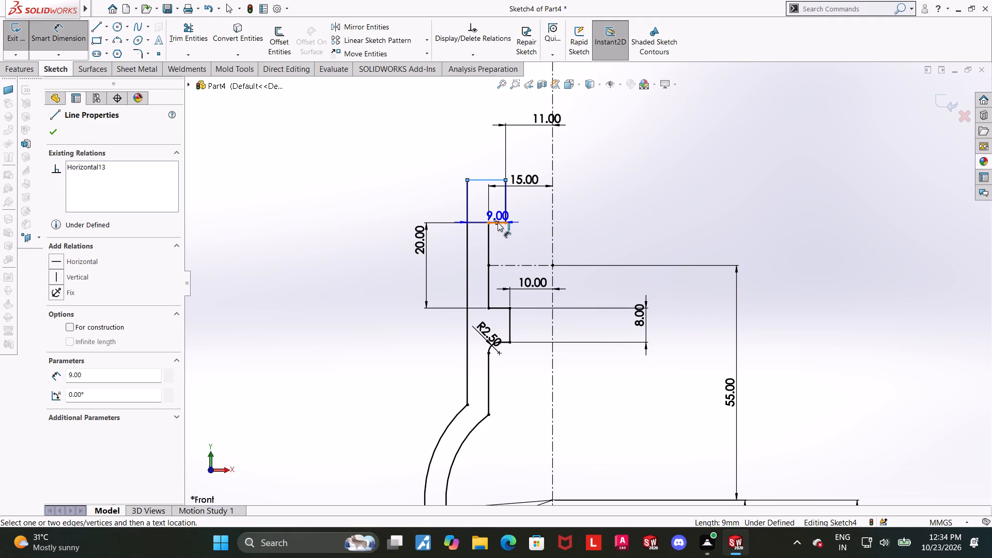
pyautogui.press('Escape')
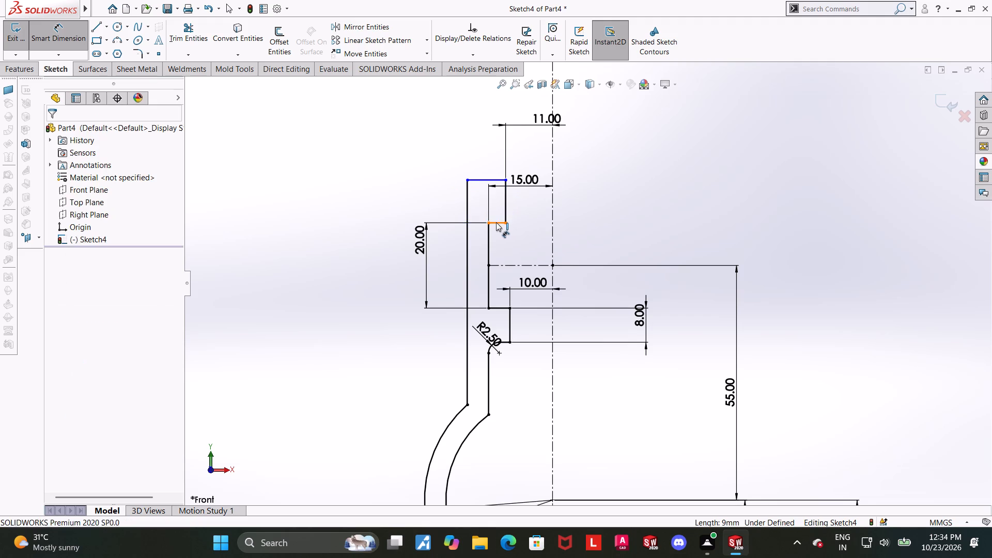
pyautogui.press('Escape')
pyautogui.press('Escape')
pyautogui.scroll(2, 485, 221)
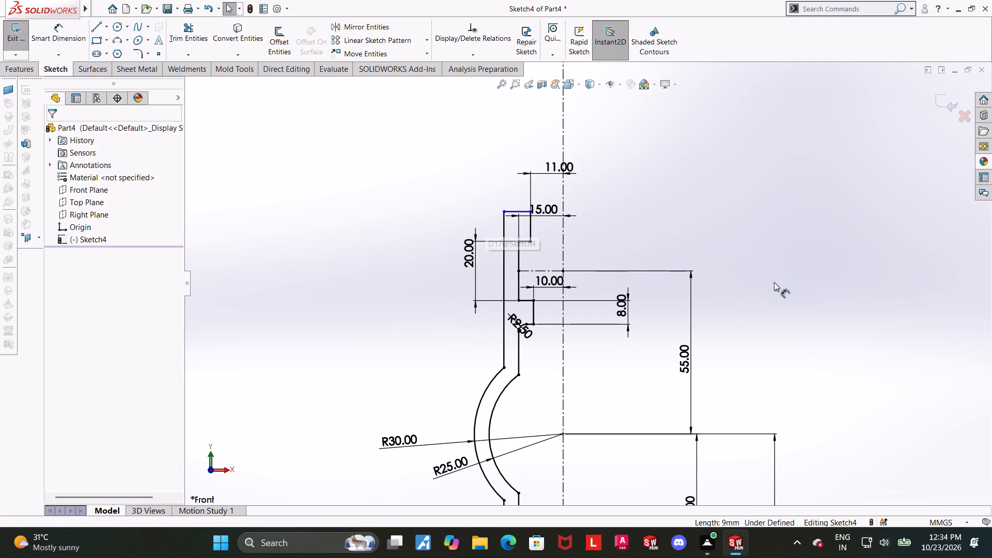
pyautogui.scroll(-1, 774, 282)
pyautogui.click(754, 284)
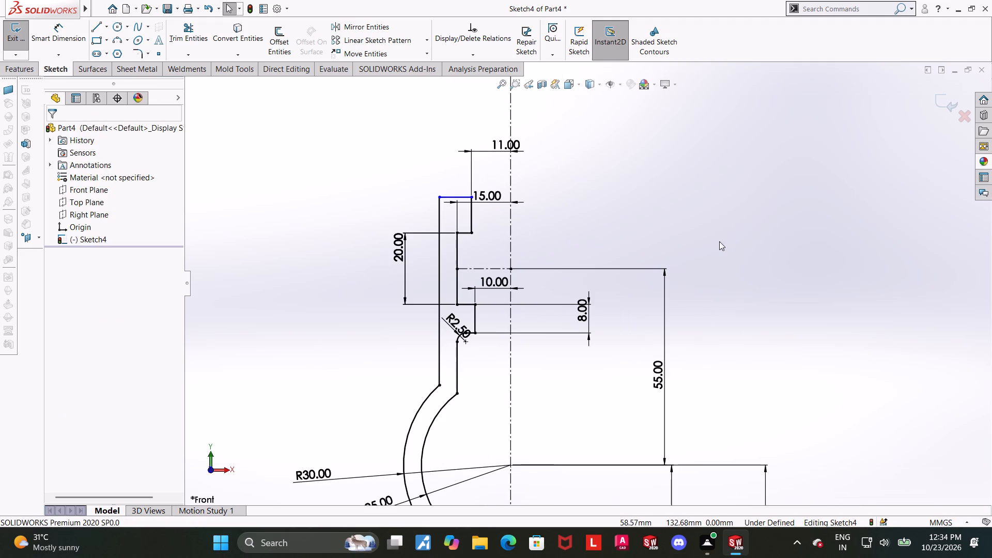
# Dimension the vertical thickness between the neck's top edge and the top lip's underside as 3 mm.
pyautogui.scroll(-2, 593, 226)
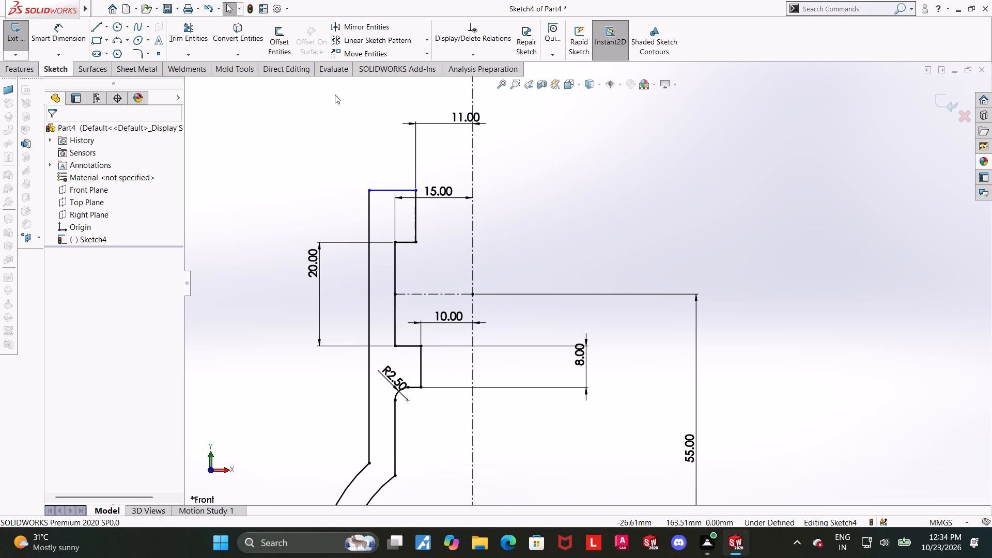
pyautogui.click(58, 24)
pyautogui.click(380, 191)
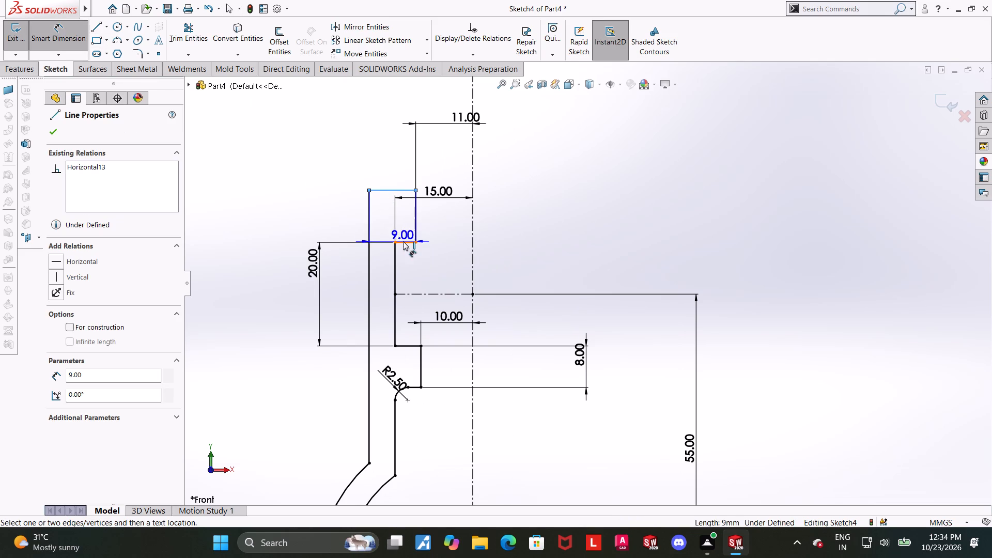
pyautogui.click(403, 241)
pyautogui.click(336, 212)
pyautogui.press('3')
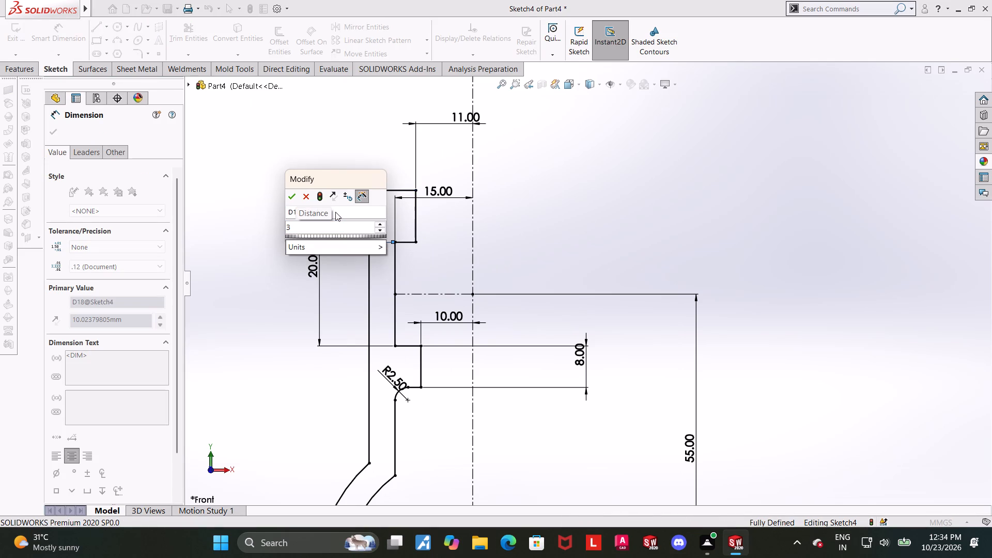
pyautogui.press('Return')
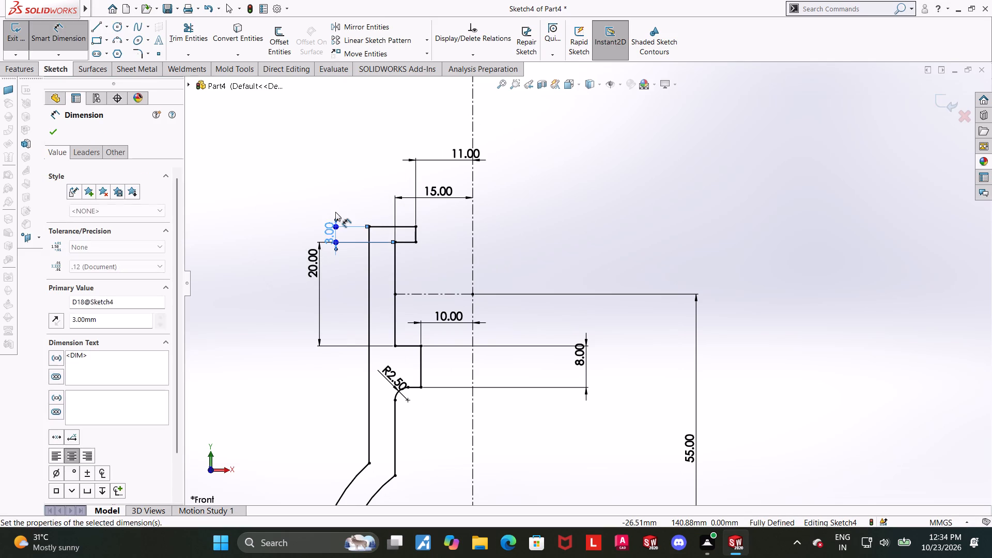
pyautogui.press('Escape')
# Trim away the bottom edge of the stepped base.
pyautogui.scroll(4, 406, 229)
pyautogui.scroll(4, 484, 289)
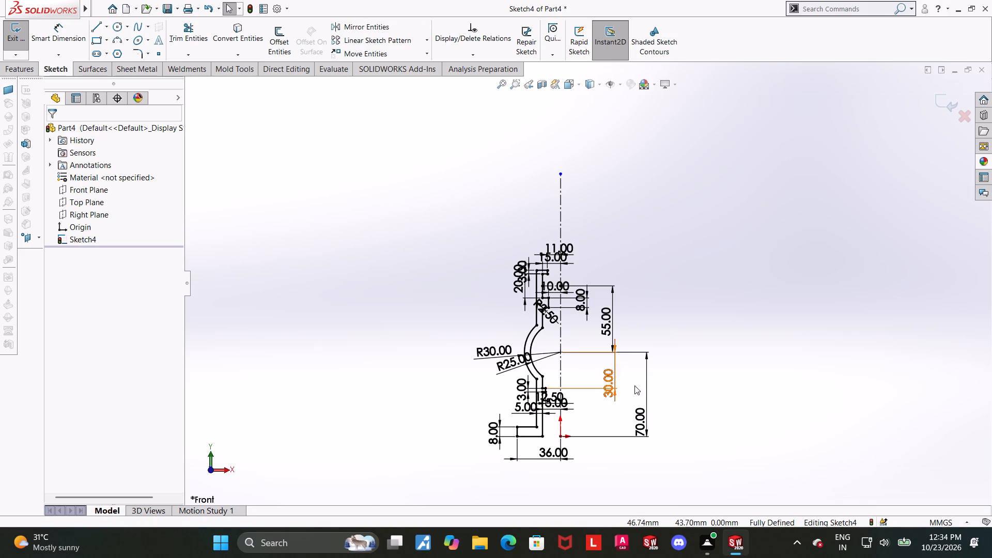
pyautogui.scroll(-3, 641, 385)
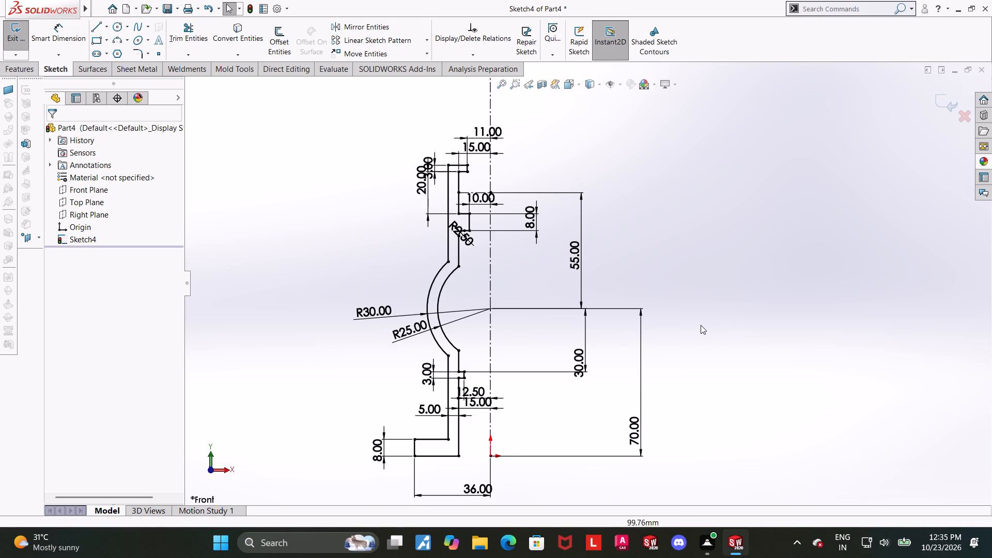
pyautogui.scroll(-1, 537, 359)
pyautogui.scroll(3, 432, 491)
pyautogui.scroll(-3, 554, 409)
pyautogui.scroll(-4, 499, 350)
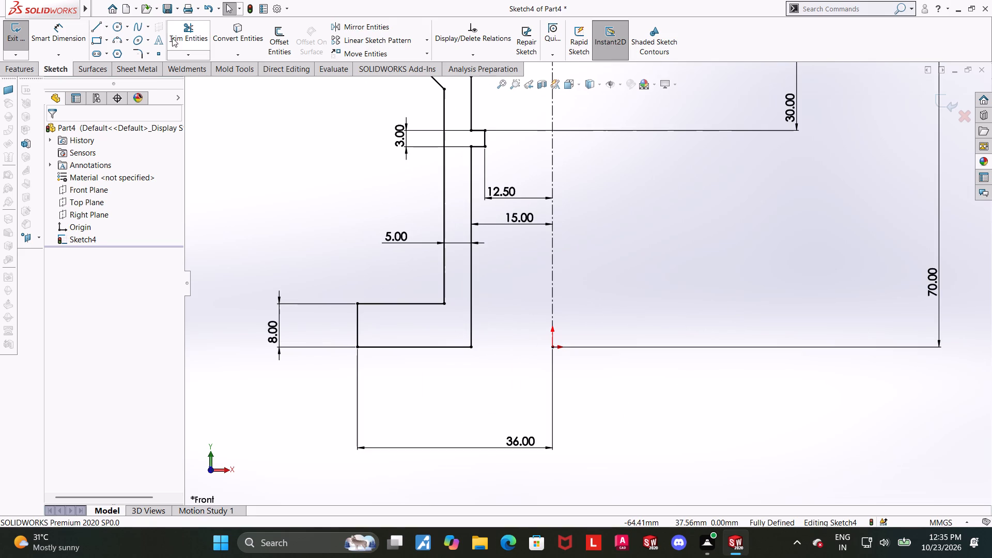
pyautogui.click(187, 36)
pyautogui.moveTo(454, 365); pyautogui.dragTo(453, 347)
pyautogui.moveTo(455, 353); pyautogui.dragTo(456, 329)
pyautogui.moveTo(455, 359); pyautogui.dragTo(455, 327)
pyautogui.press('Escape')
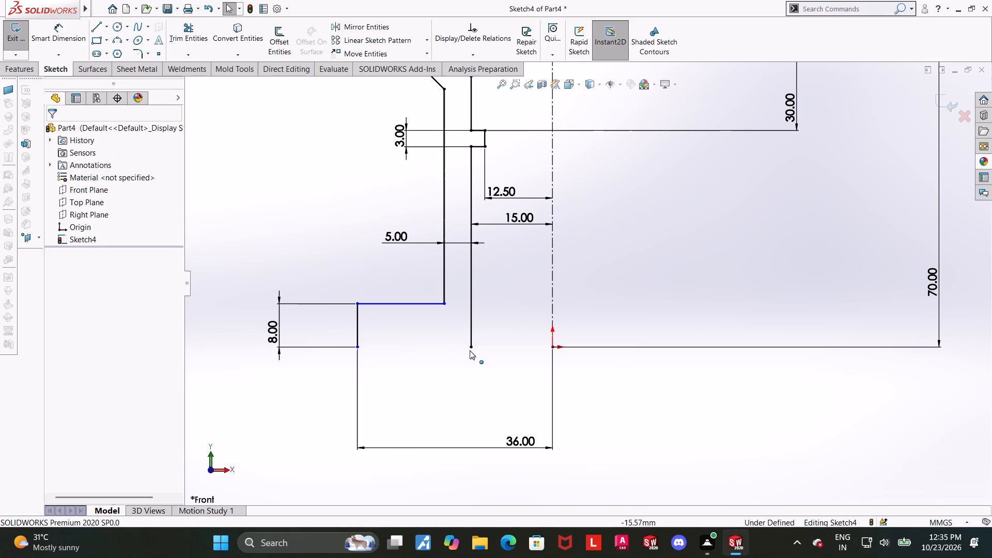
# Delete the horizontal relation between the inner wall's lower endpoint and the origin, and raise that endpoint about 3.4 mm.
pyautogui.moveTo(472, 345); pyautogui.dragTo(472, 313)
pyautogui.press('Escape')
pyautogui.press('Escape')
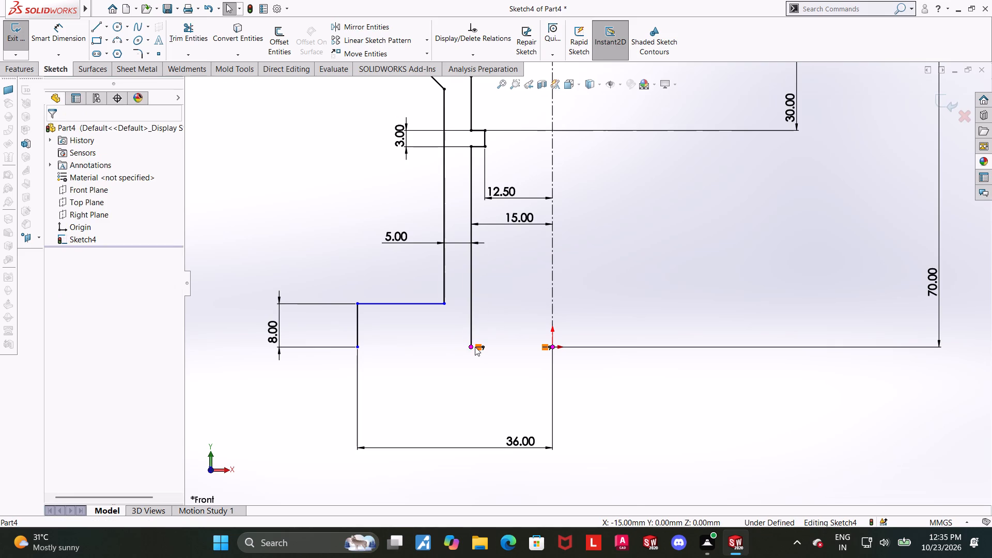
pyautogui.click(472, 346)
pyautogui.click(478, 347)
pyautogui.press('Escape')
pyautogui.press('Escape')
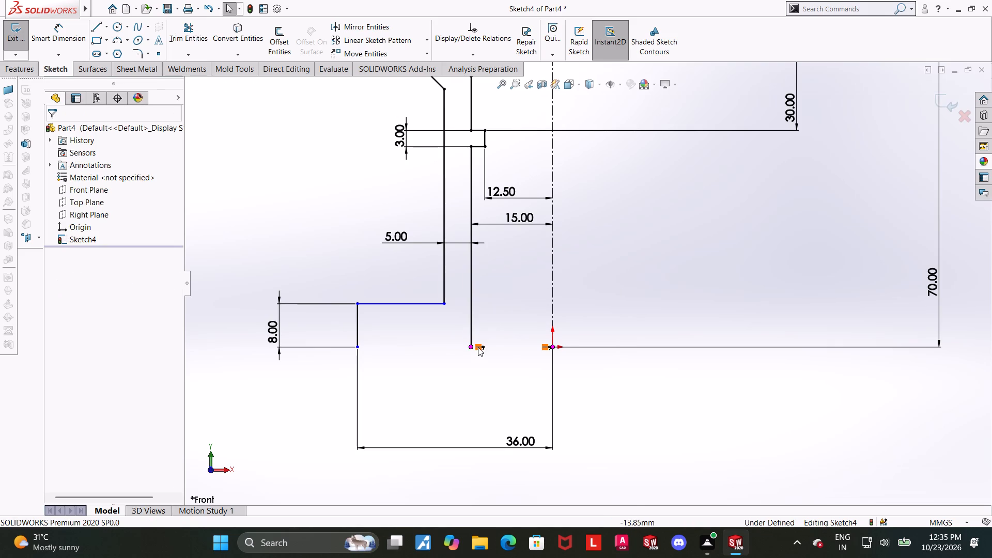
pyautogui.rightClick(478, 347)
pyautogui.click(499, 488)
pyautogui.click(488, 376)
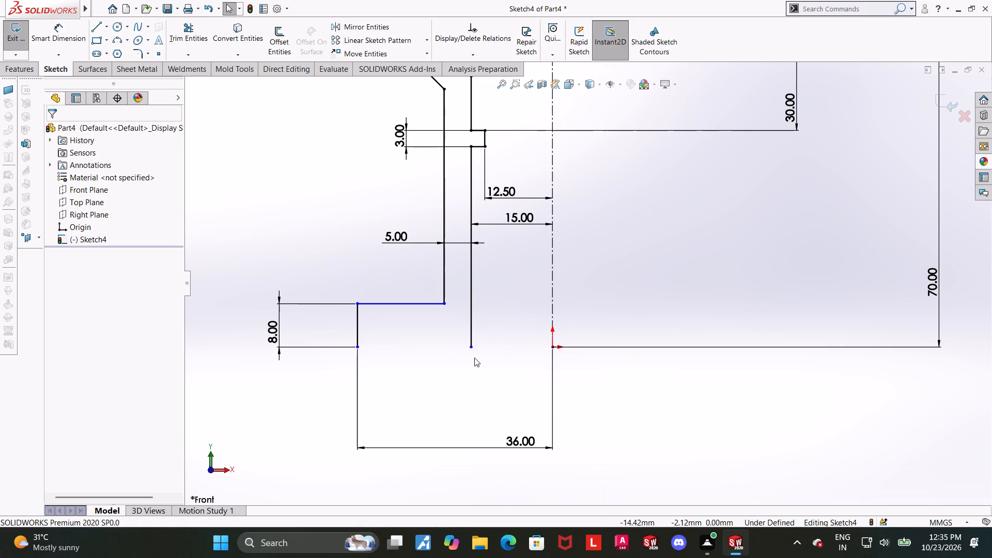
pyautogui.moveTo(471, 347); pyautogui.dragTo(470, 329)
pyautogui.click(475, 367)
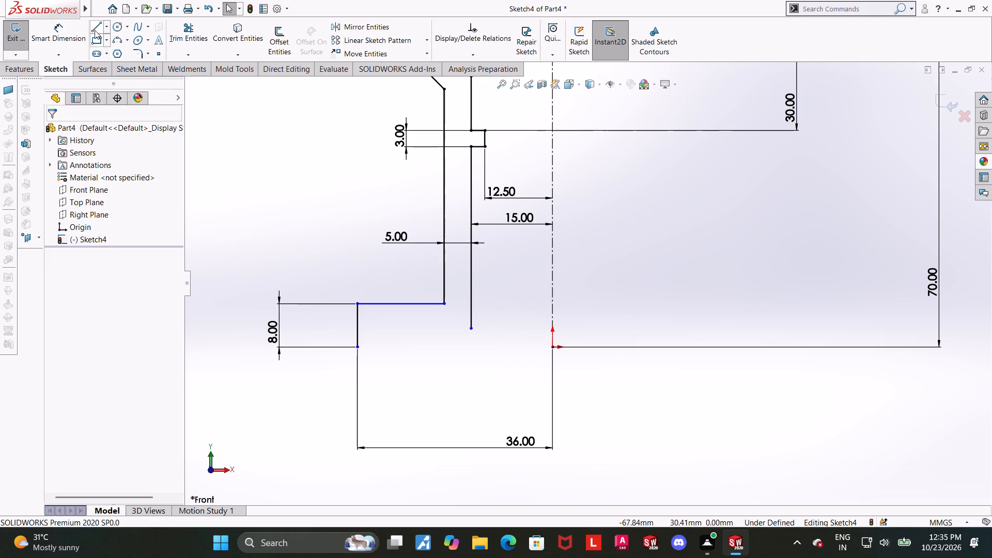
# Close the base with a bottom line about 17.5 mm long and a step about 3.4 mm high ending at the inner wall's lower endpoint.
pyautogui.click(95, 30)
pyautogui.click(358, 347)
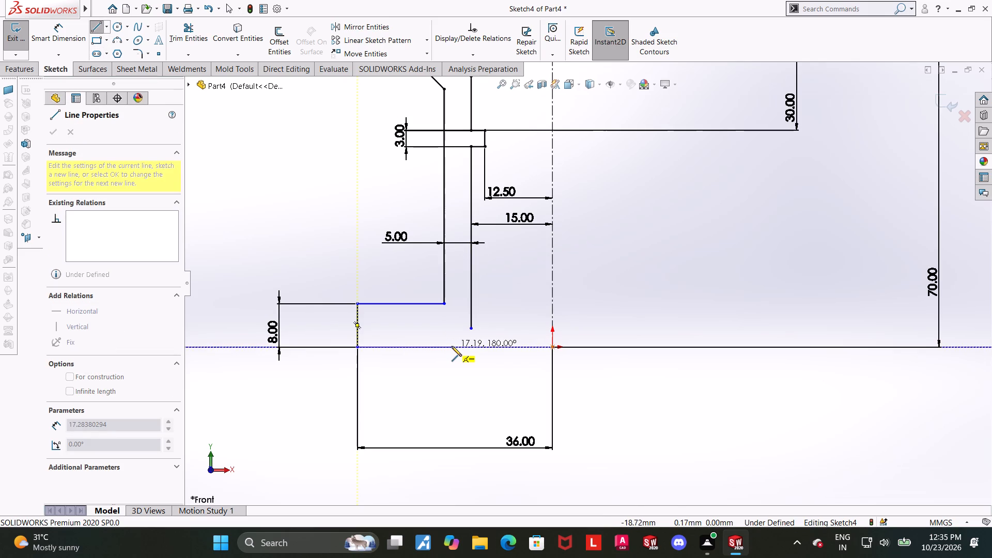
pyautogui.click(452, 346)
pyautogui.click(453, 331)
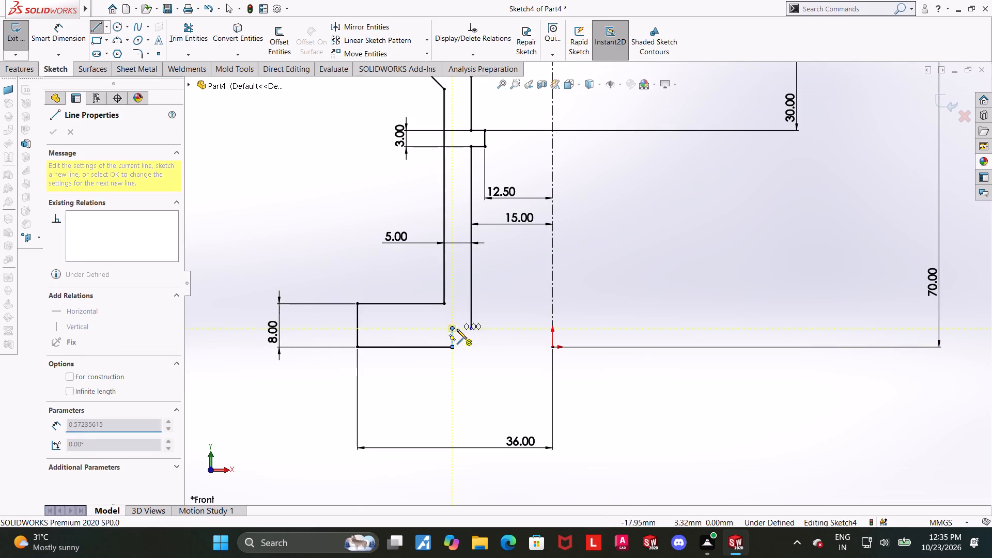
pyautogui.click(474, 329)
pyautogui.press('Escape')
pyautogui.press('Escape')
pyautogui.press('Escape')
# Dimension the horizontal distance from the origin to the new bottom step's vertical edge as 35/2 mm.
pyautogui.click(61, 28)
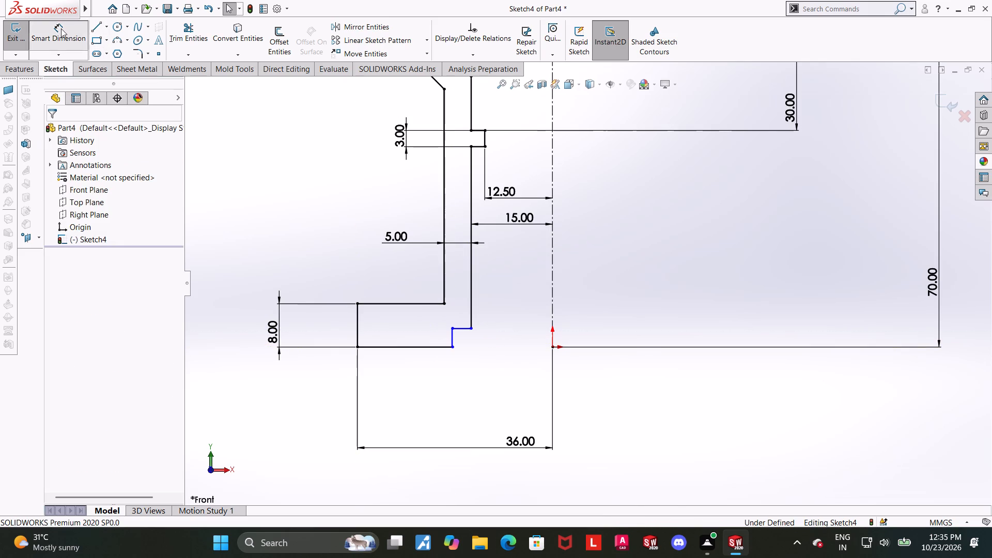
pyautogui.click(452, 335)
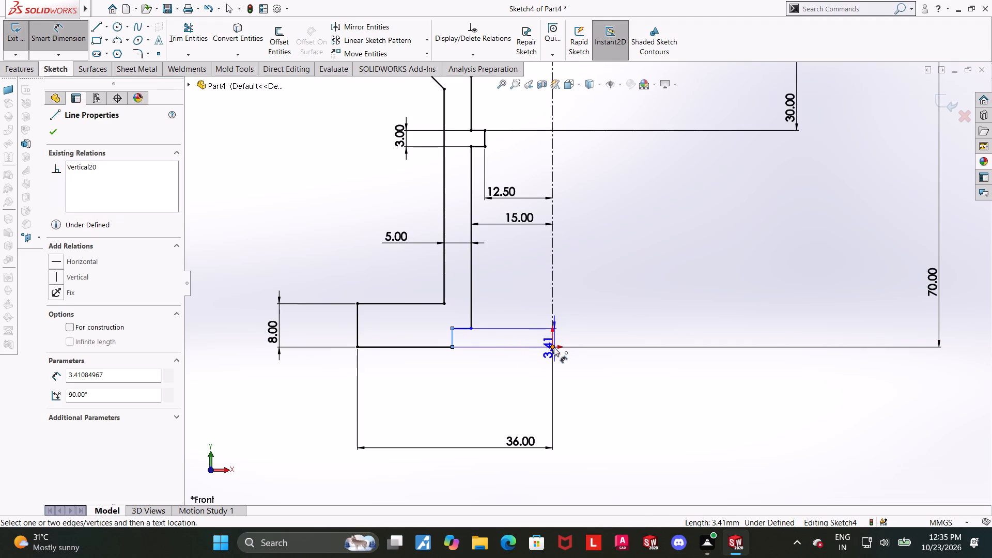
pyautogui.click(553, 347)
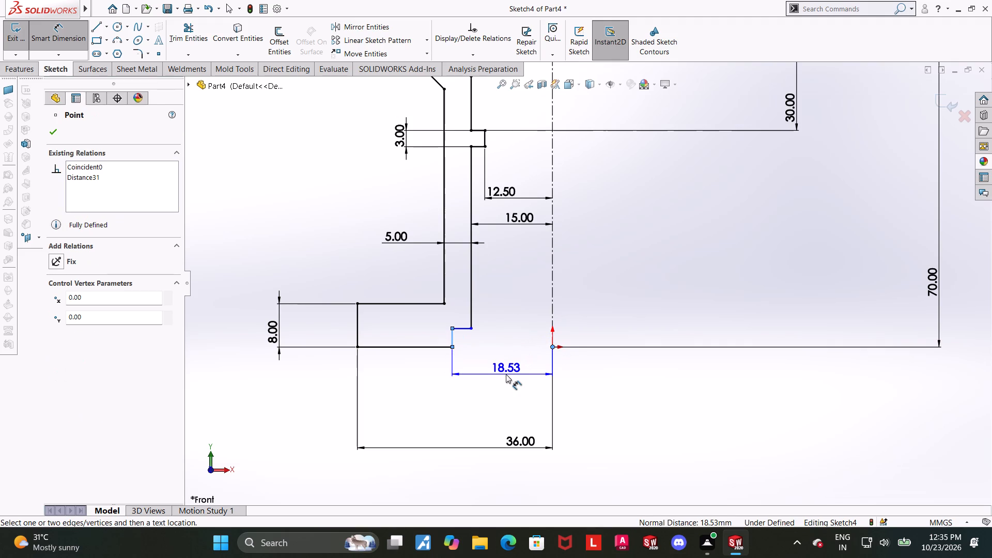
pyautogui.click(506, 374)
pyautogui.write('35/3')
pyautogui.press('BackSpace')
pyautogui.press('2')
pyautogui.press('Return')
pyautogui.press('Escape')
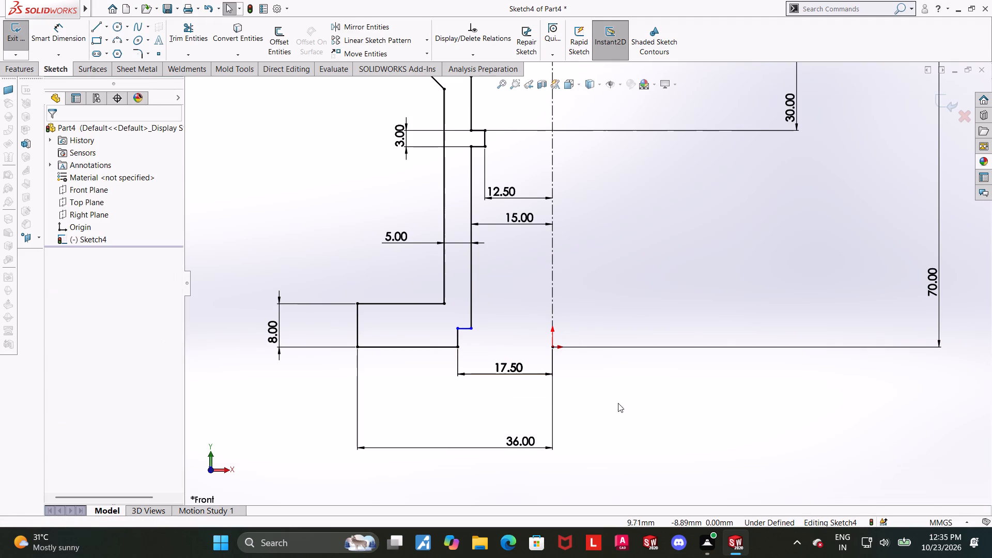
# Dimension the vertical height of the recess step at the base's bottom inner corner as 2 mm.
pyautogui.click(629, 409)
pyautogui.scroll(-1, 601, 331)
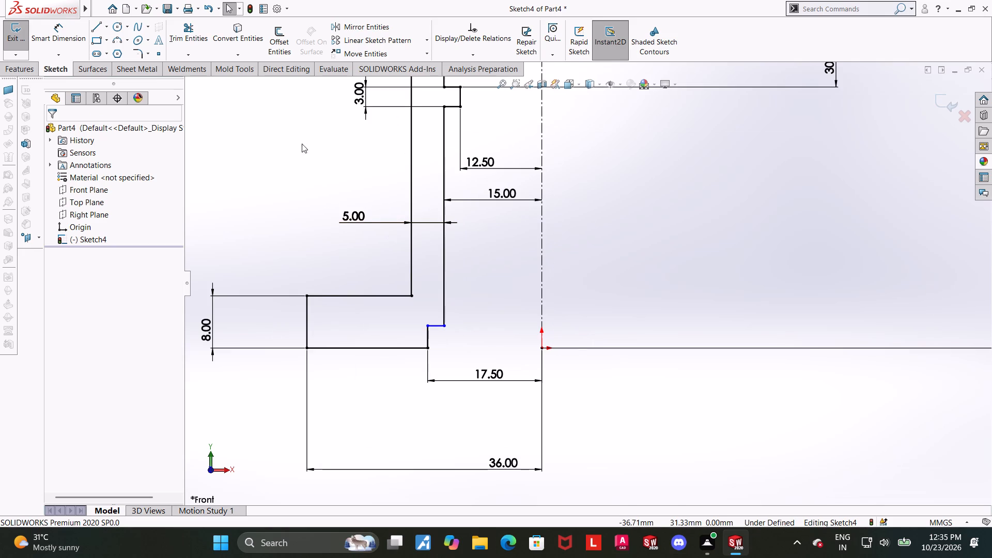
pyautogui.click(72, 33)
pyautogui.click(439, 327)
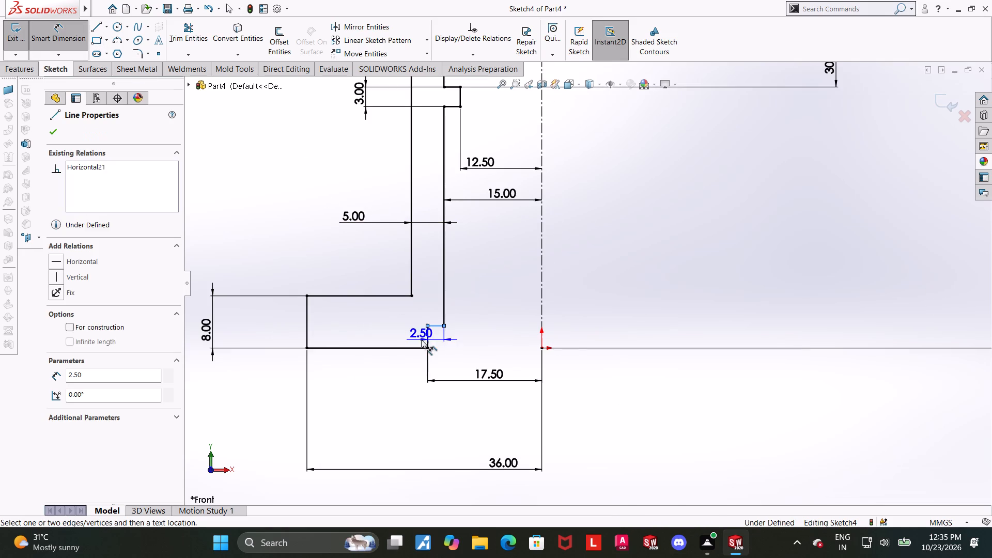
pyautogui.click(416, 348)
pyautogui.click(468, 335)
pyautogui.press('2')
pyautogui.press('Return')
pyautogui.press('Escape')
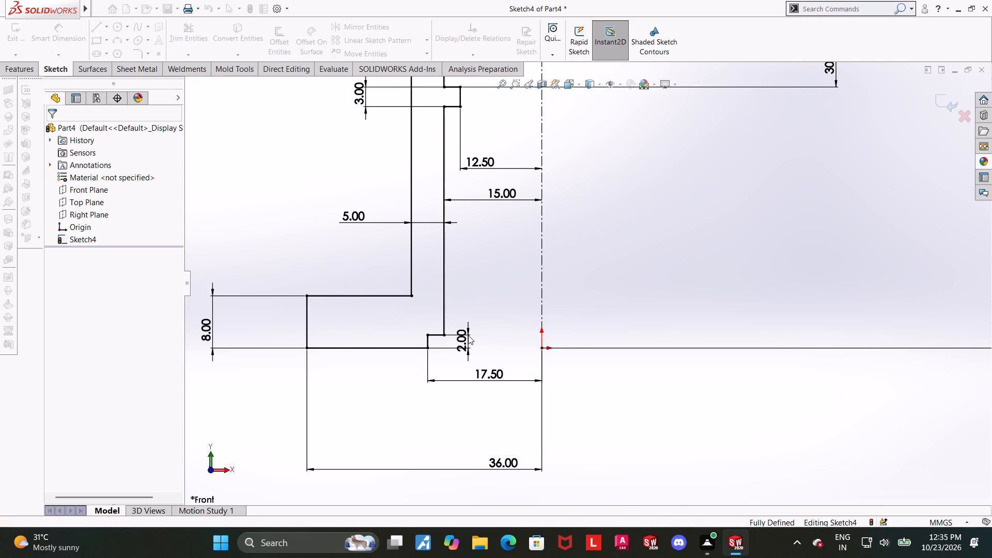
# Examine the whole profile sketch and its dimensions, especially the upper neck with its top lip, inner ledge and fillet.
pyautogui.scroll(10, 468, 335)
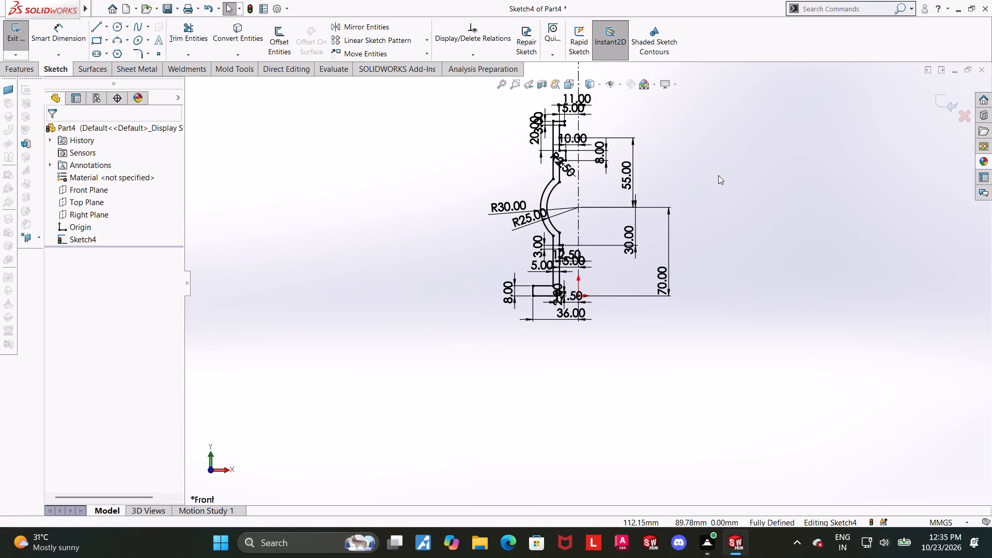
pyautogui.scroll(-1, 632, 75)
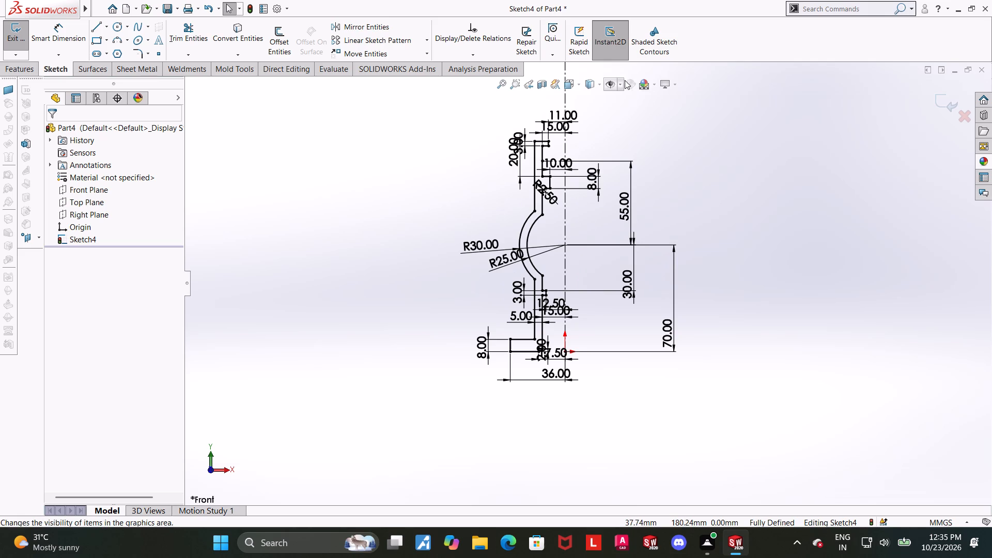
pyautogui.scroll(3, 740, 150)
pyautogui.scroll(-2, 740, 159)
pyautogui.scroll(-5, 458, 248)
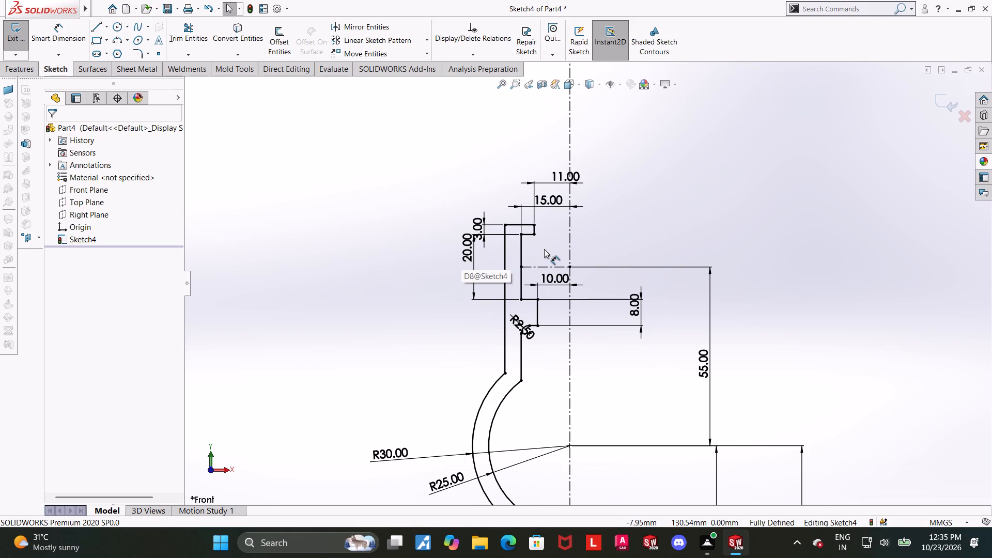
pyautogui.scroll(1, 563, 267)
pyautogui.scroll(-1, 591, 277)
pyautogui.scroll(-2, 598, 339)
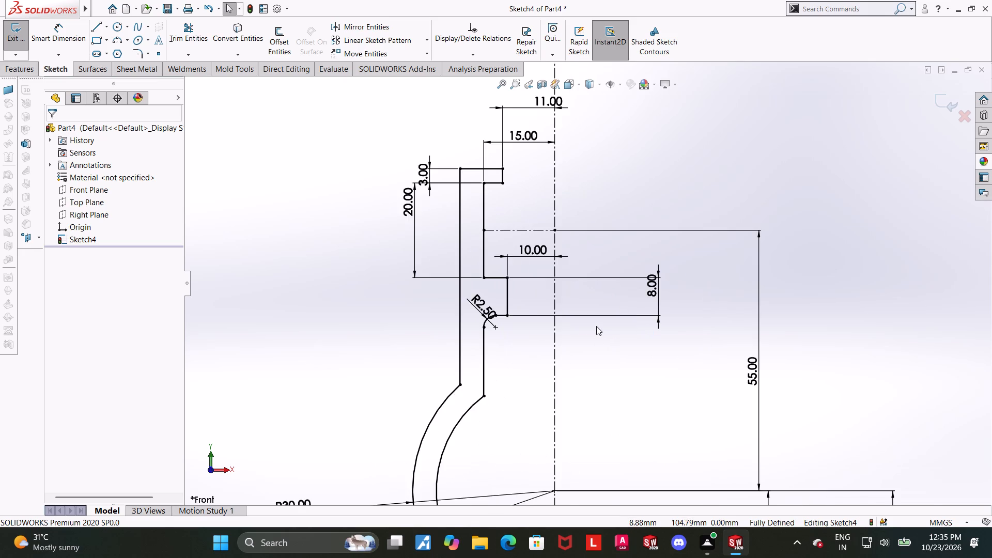
pyautogui.scroll(2, 596, 326)
pyautogui.scroll(-1, 592, 204)
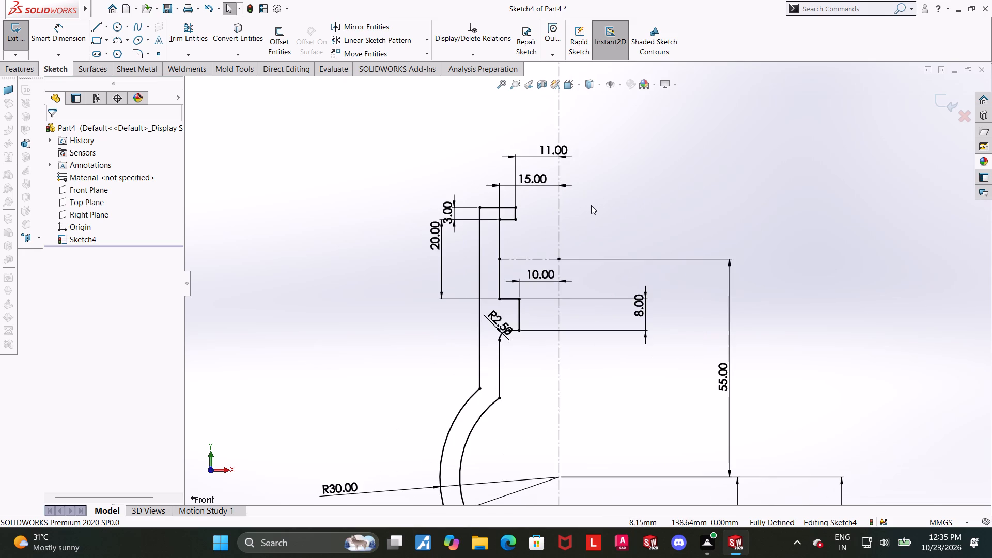
pyautogui.scroll(-1, 587, 206)
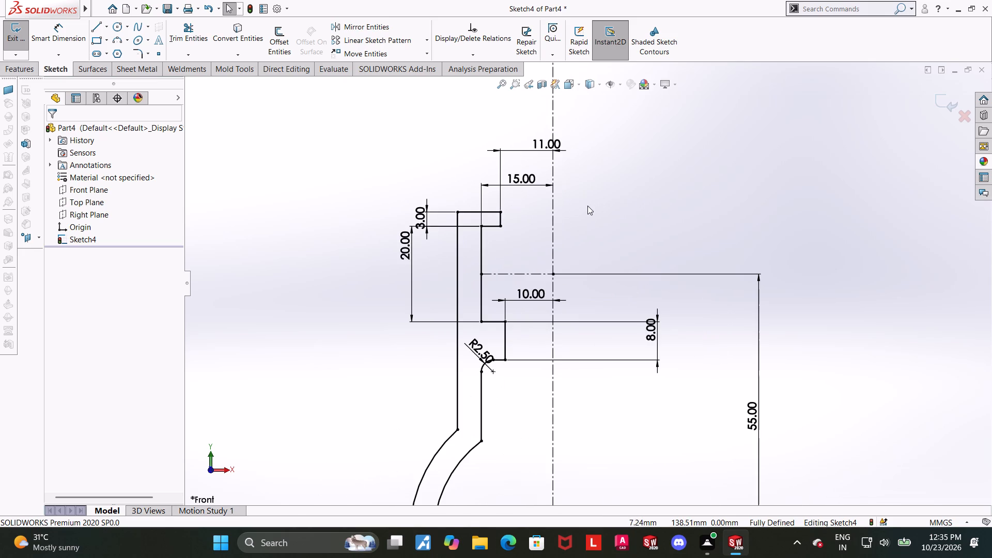
pyautogui.scroll(5, 587, 206)
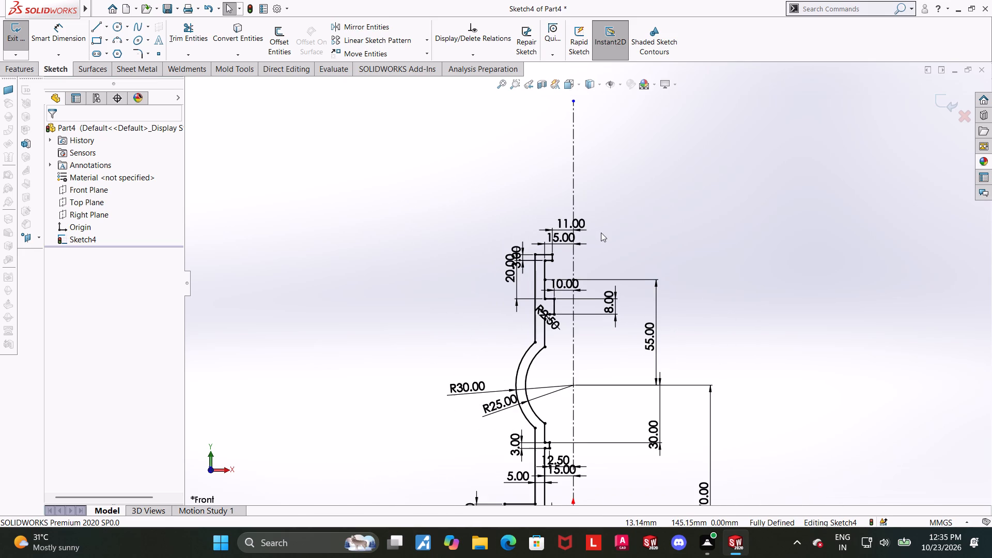
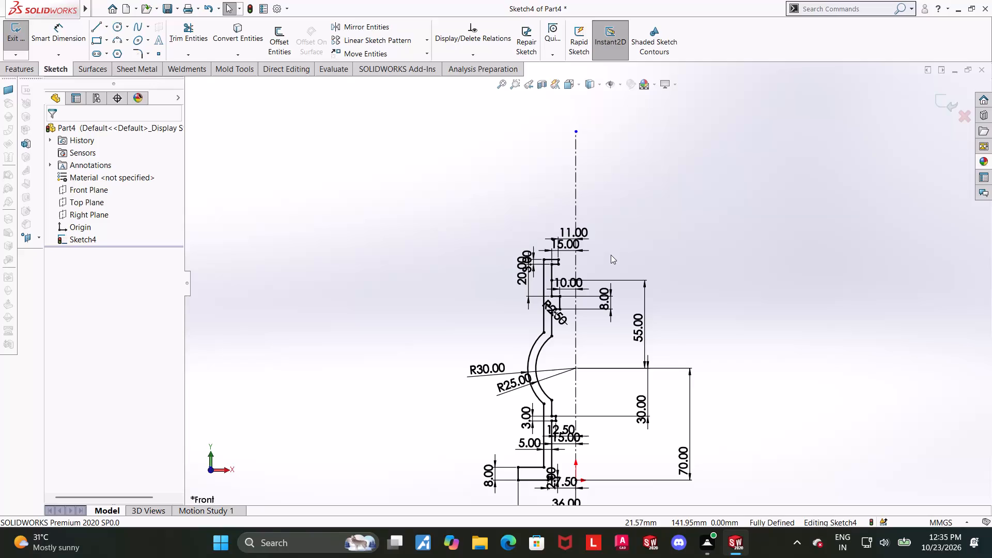
# Examine the upper neck of the profile sketch, including its top lip, inner ledge, fillet and their dimensions.
pyautogui.scroll(-2, 584, 255)
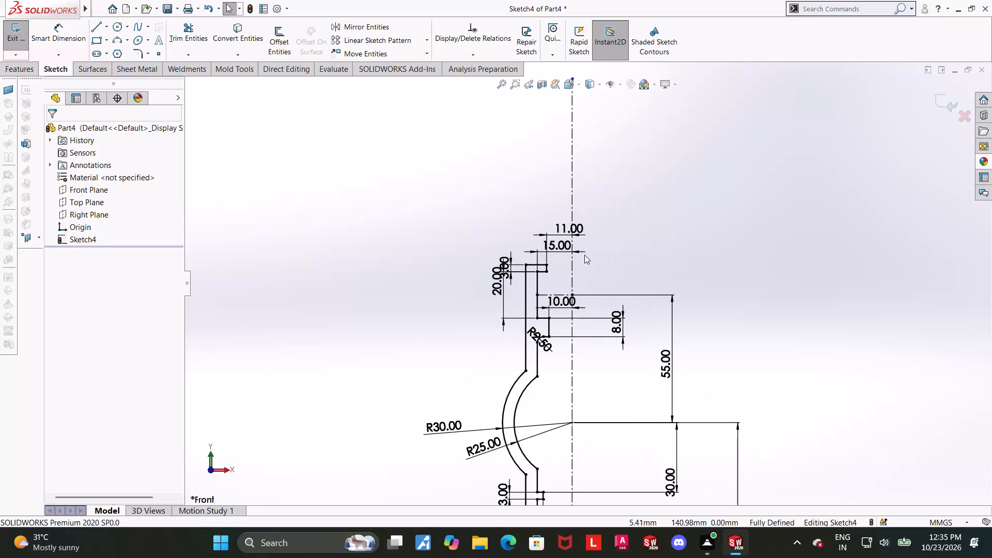
pyautogui.scroll(-3, 584, 255)
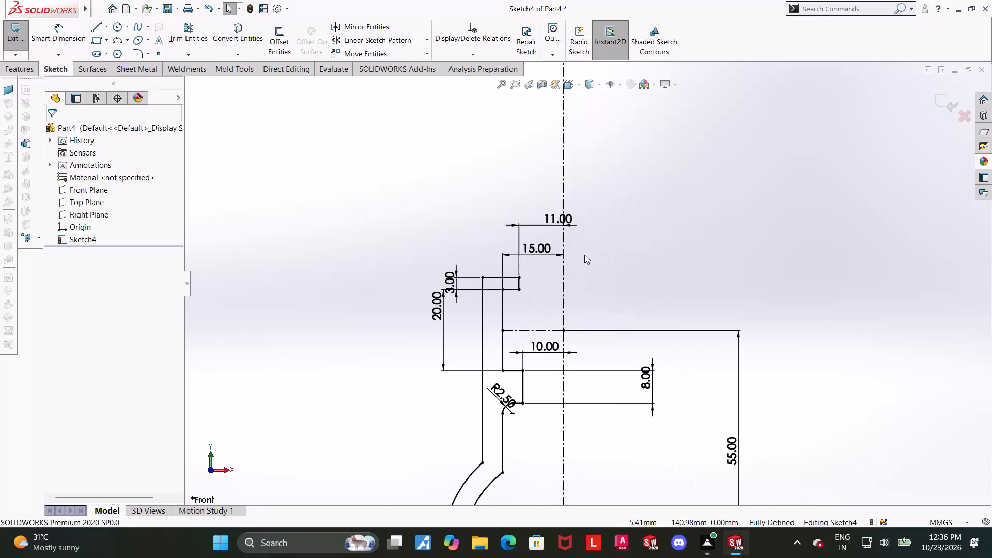
pyautogui.scroll(-1, 582, 253)
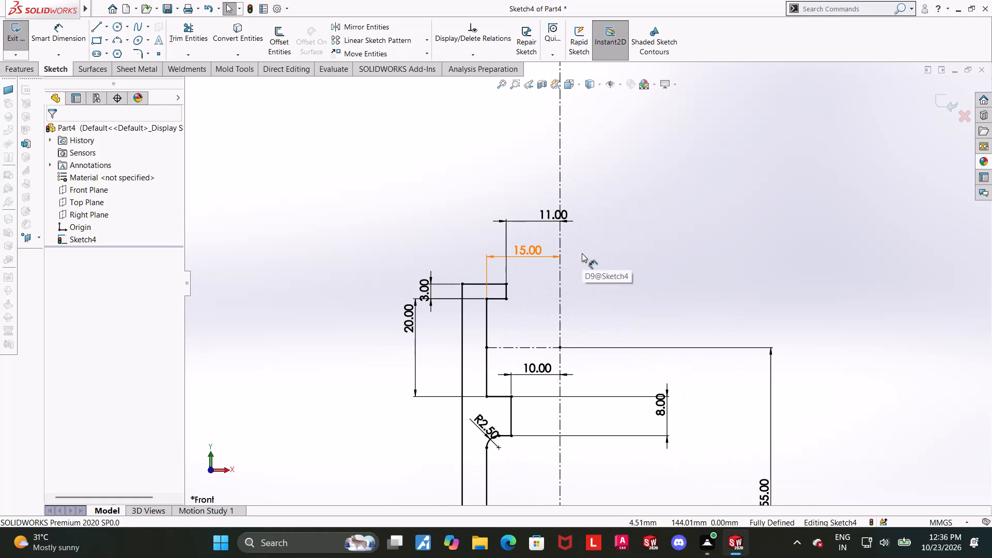
pyautogui.scroll(-1, 582, 253)
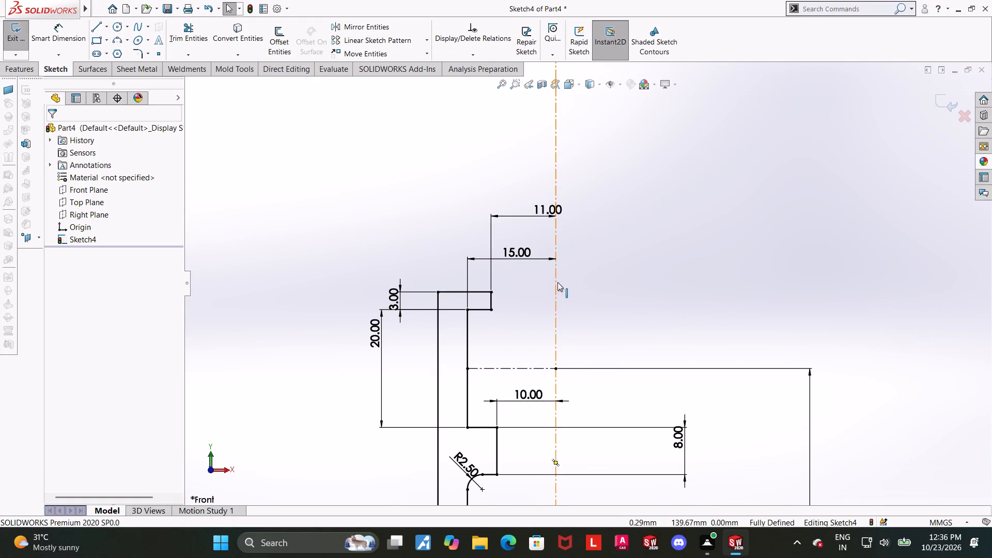
pyautogui.scroll(2, 557, 282)
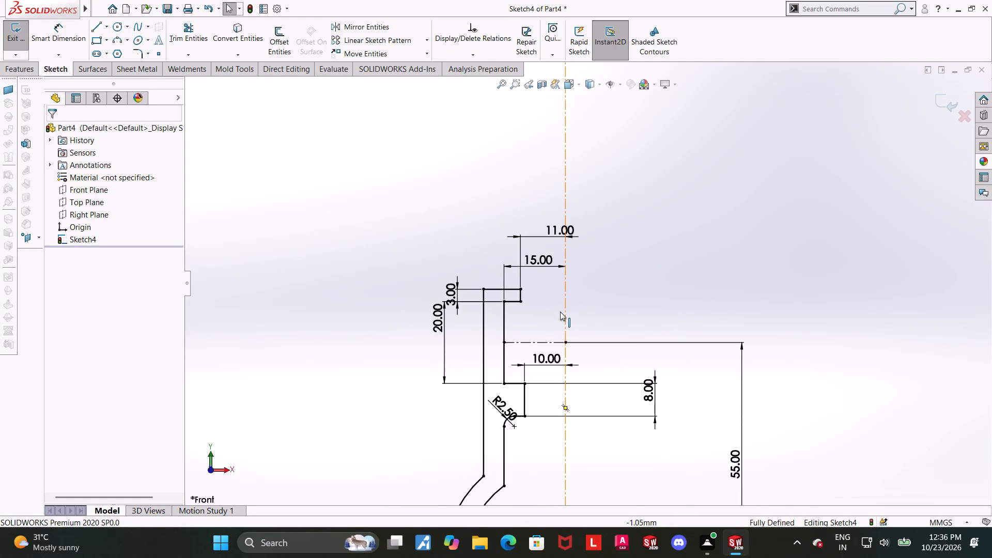
pyautogui.scroll(5, 559, 308)
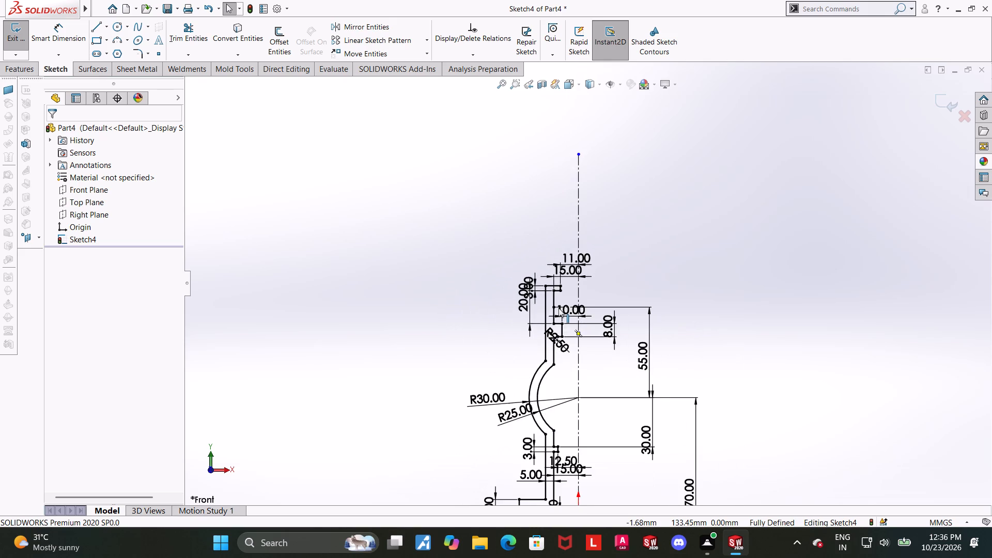
pyautogui.scroll(3, 559, 308)
pyautogui.scroll(-7, 602, 308)
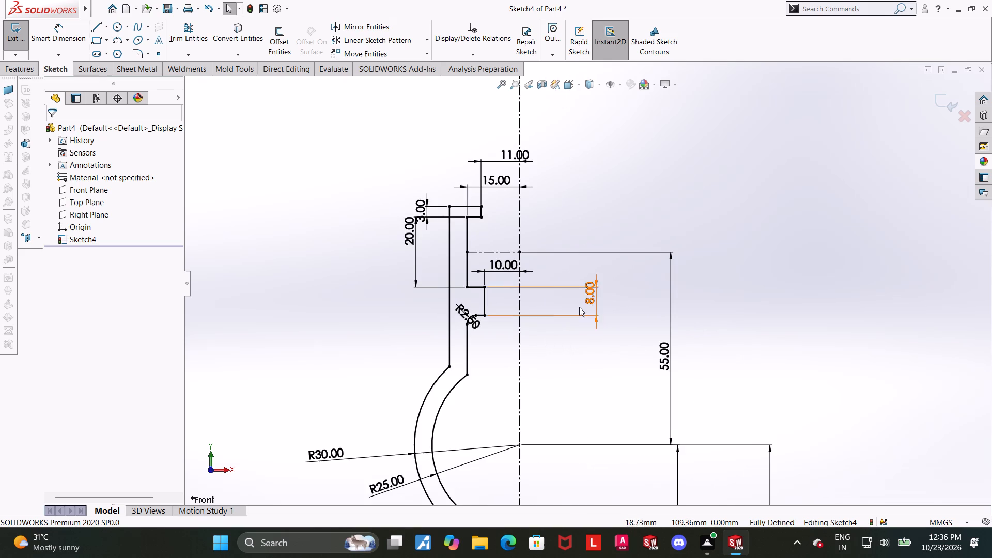
pyautogui.scroll(1, 552, 315)
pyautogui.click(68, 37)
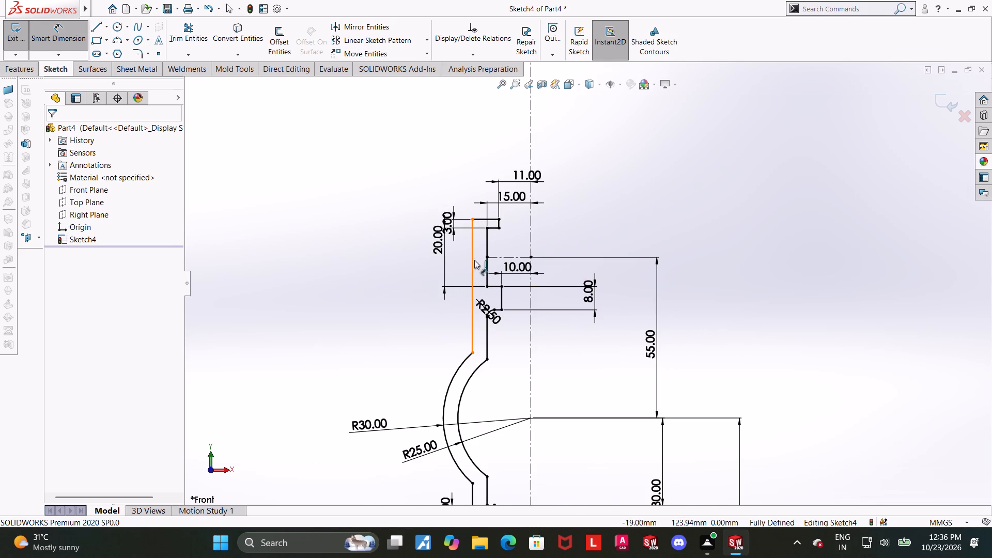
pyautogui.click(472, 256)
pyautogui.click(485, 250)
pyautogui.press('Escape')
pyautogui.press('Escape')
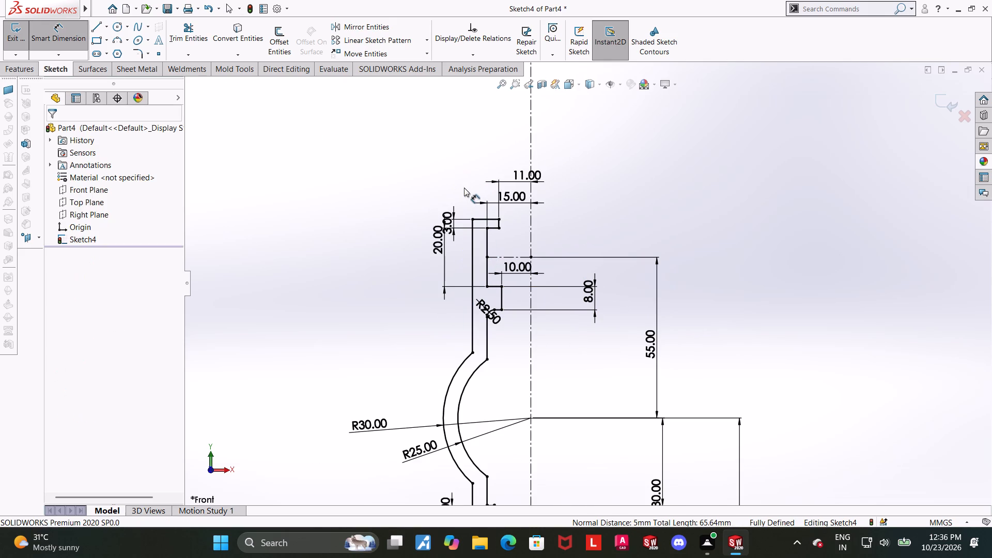
# Exit the profile sketch and revolve it a full turn about the vertical centerline into a solid body.
pyautogui.scroll(3, 459, 209)
pyautogui.scroll(5, 500, 274)
pyautogui.scroll(2, 751, 466)
pyautogui.scroll(-5, 646, 288)
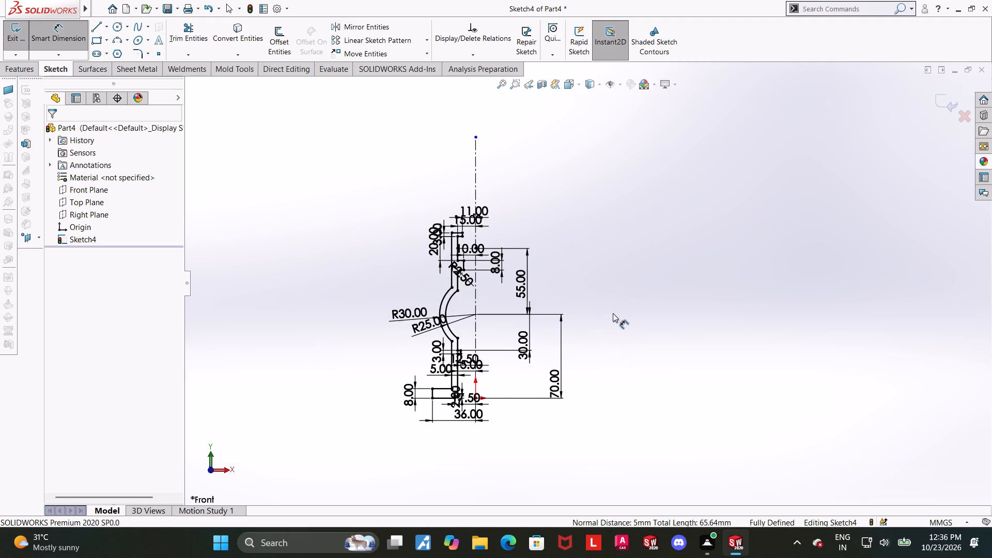
pyautogui.click(935, 100)
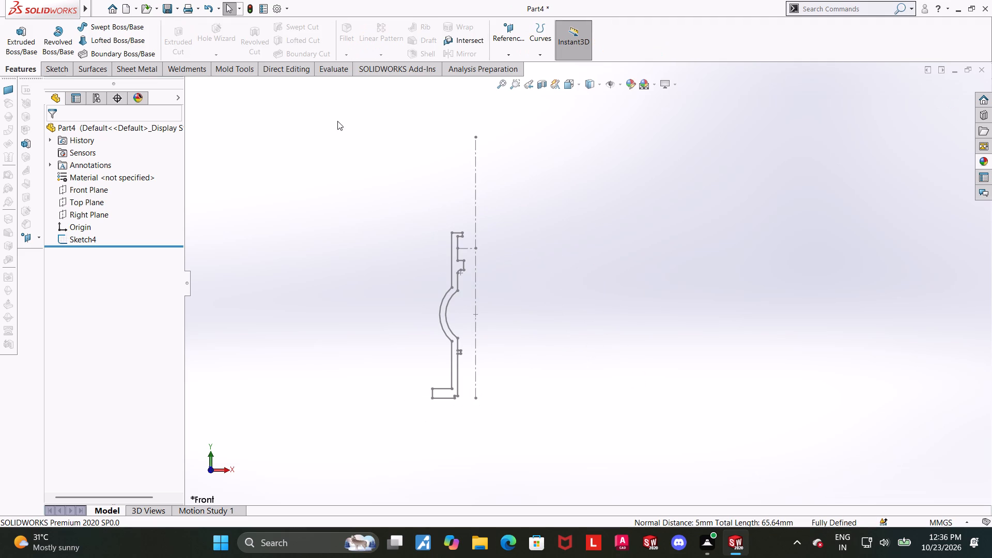
pyautogui.click(47, 40)
pyautogui.click(476, 282)
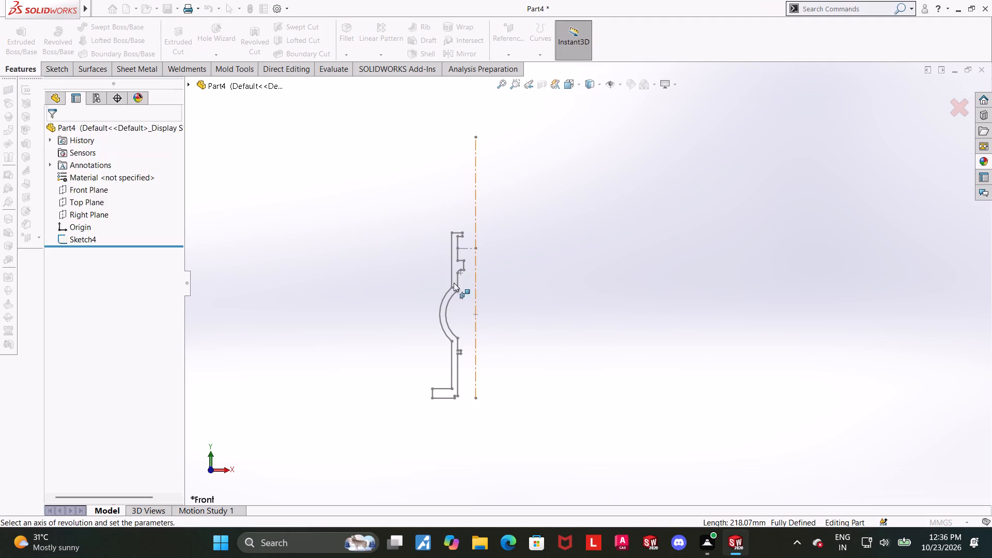
pyautogui.click(56, 130)
pyautogui.scroll(2, 813, 415)
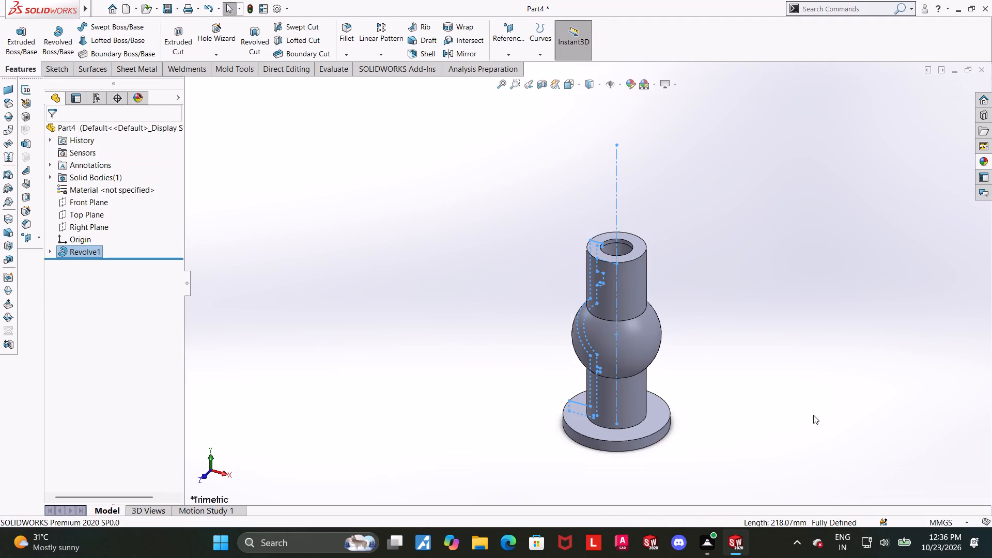
pyautogui.click(807, 413)
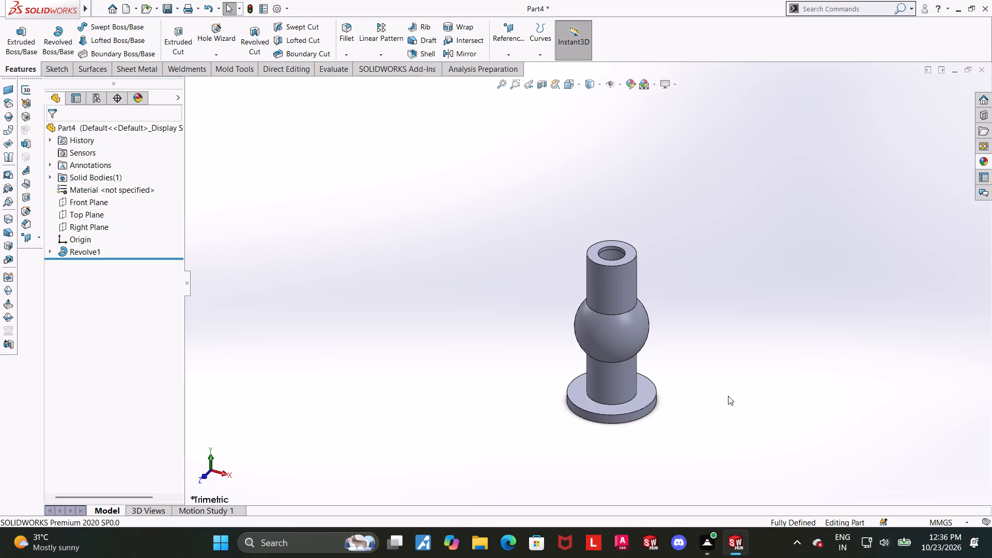
# Fillet three outer edges with a 3 mm radius: the neck-to-flange junction and the sphere's lower and upper junctions with the neck.
pyautogui.scroll(-1, 655, 392)
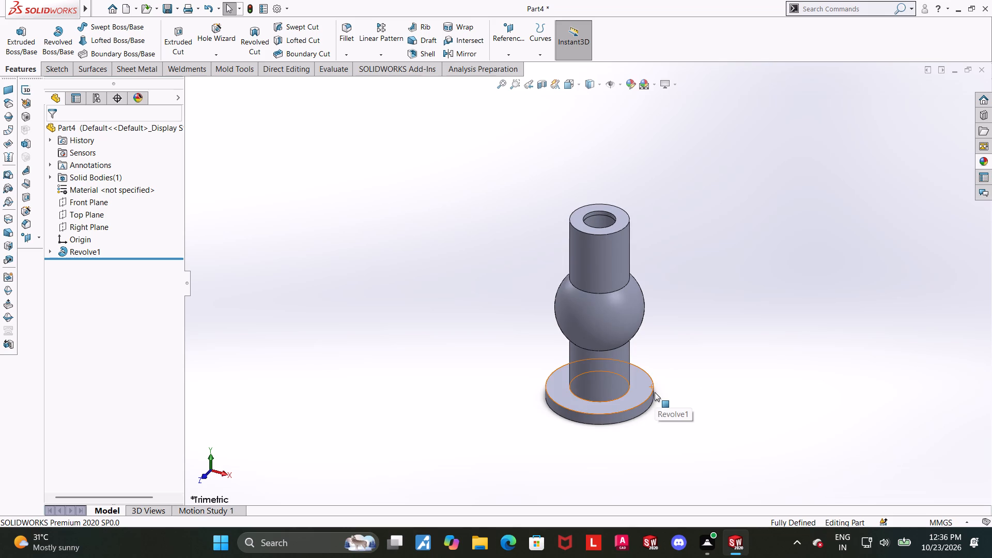
pyautogui.scroll(-3, 671, 418)
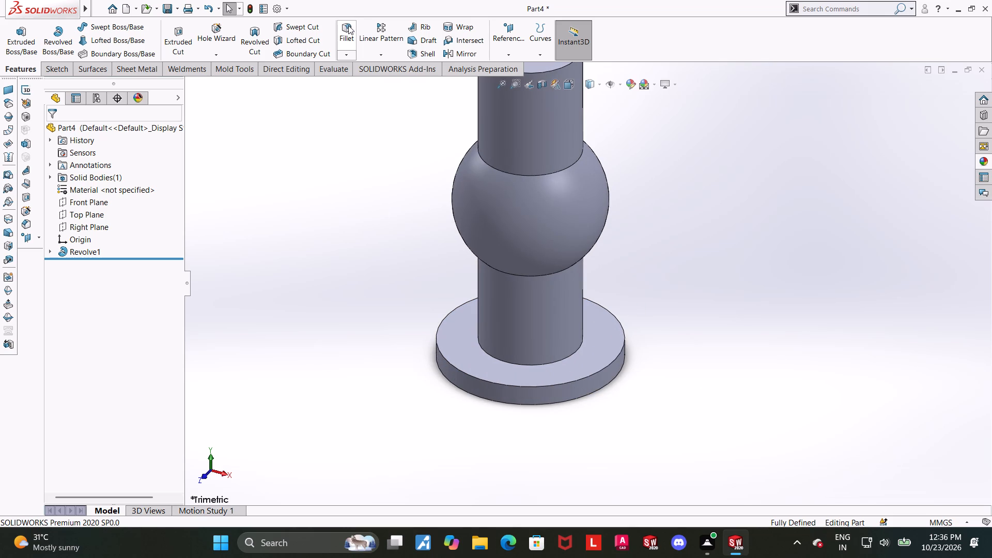
pyautogui.click(349, 33)
pyautogui.press('3')
pyautogui.press('Return')
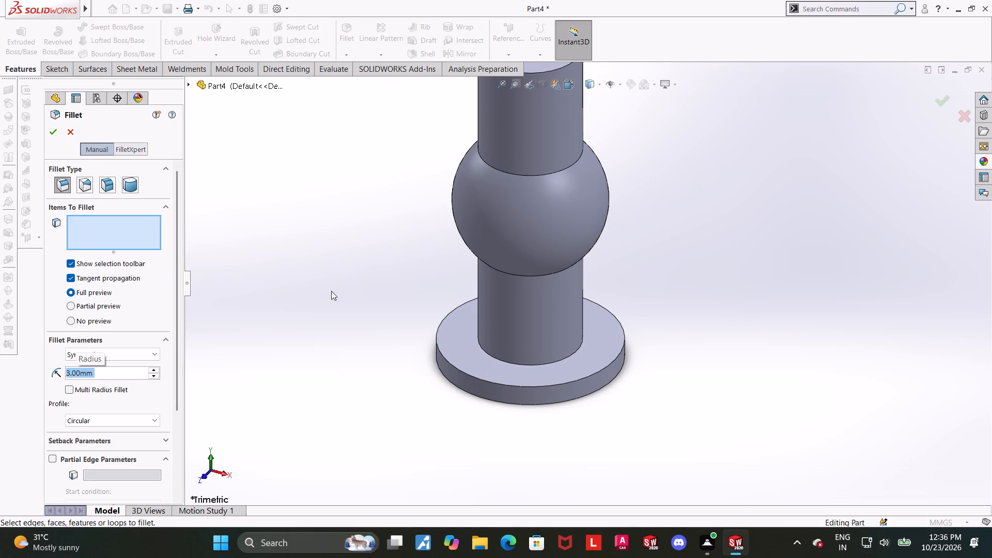
pyautogui.click(516, 363)
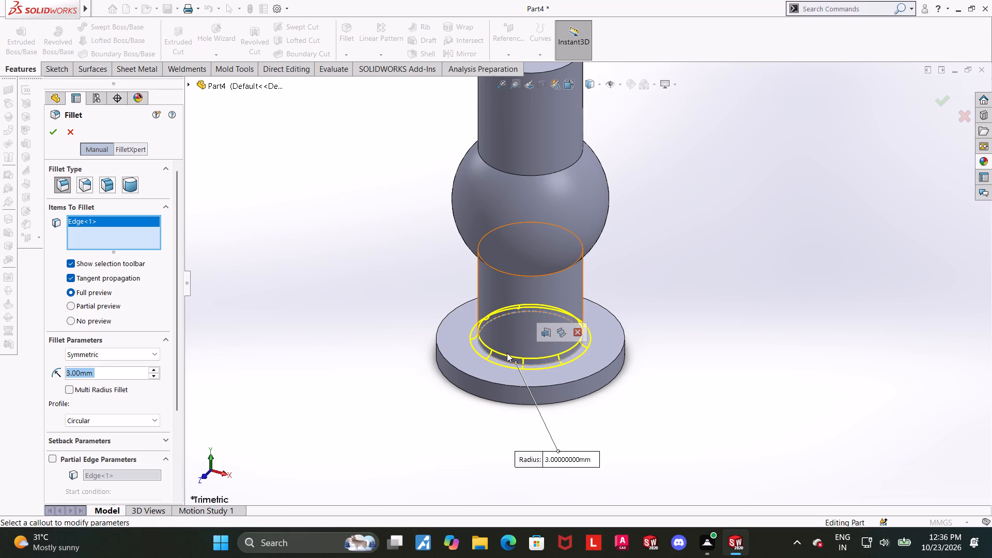
pyautogui.moveTo(564, 241); pyautogui.dragTo(555, 160, button='middle')
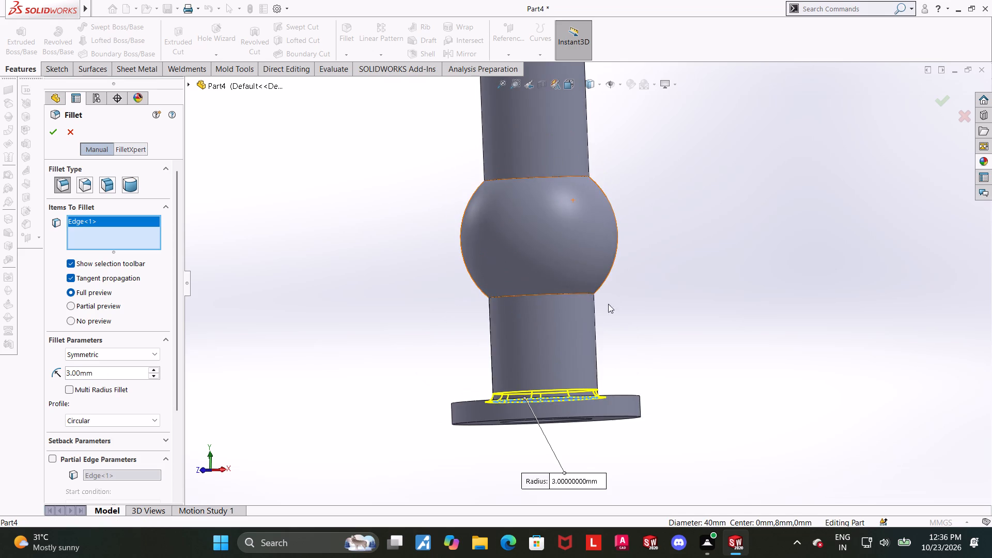
pyautogui.click(569, 293)
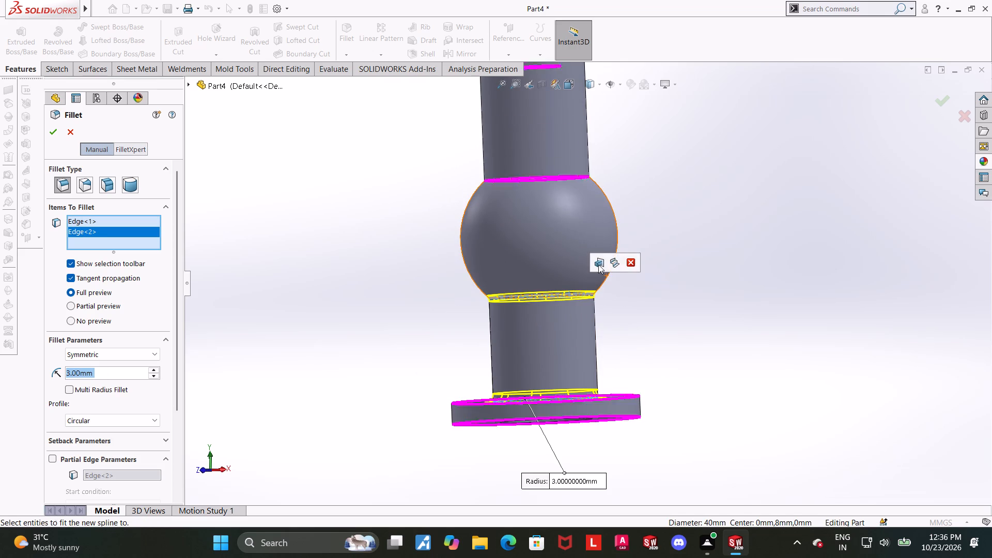
pyautogui.click(562, 176)
pyautogui.moveTo(687, 222); pyautogui.dragTo(675, 254, button='middle')
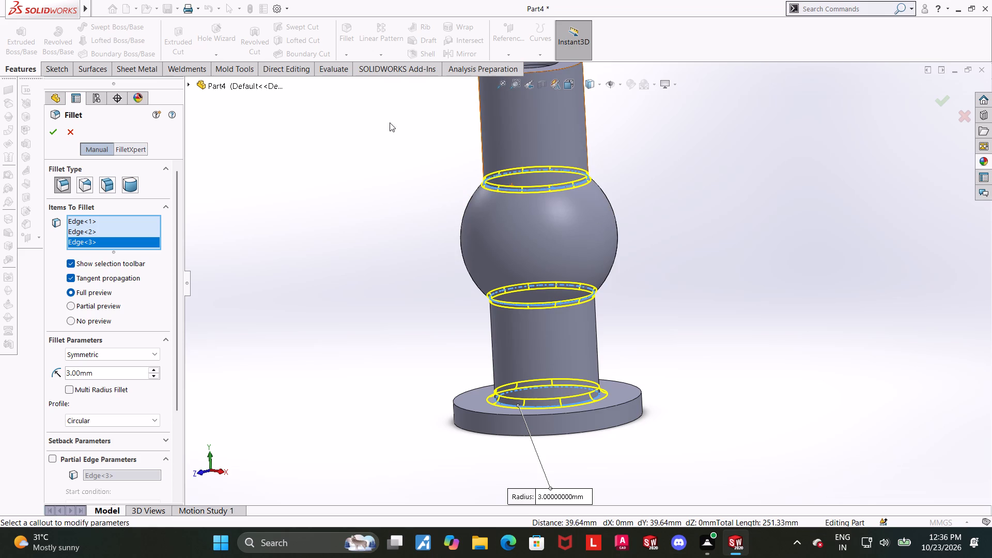
pyautogui.click(56, 129)
# Examine the filleted revolved body from the side and from above, including the bulb, the flange and the top opening.
pyautogui.click(465, 238)
pyautogui.scroll(2, 562, 246)
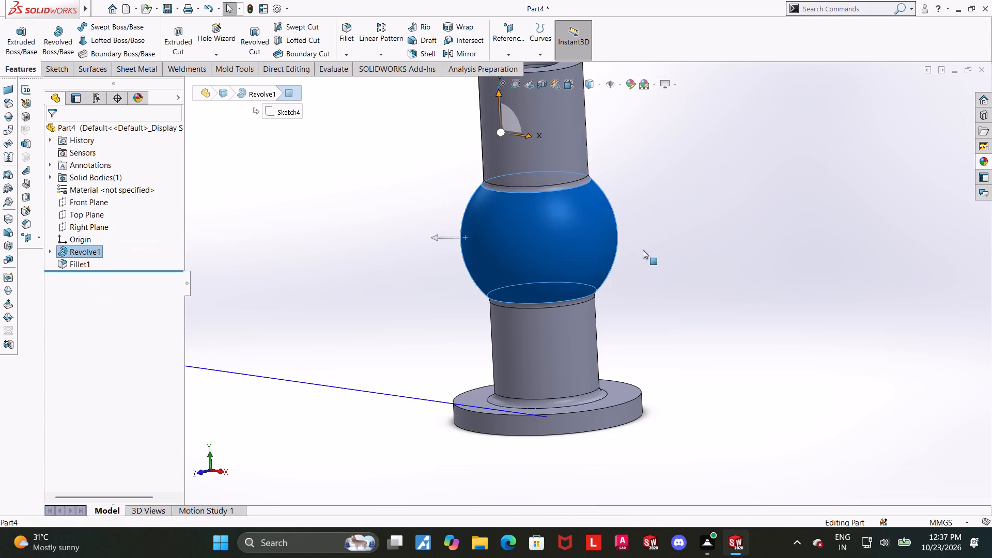
pyautogui.scroll(2, 643, 250)
pyautogui.click(696, 256)
pyautogui.scroll(-3, 626, 223)
pyautogui.moveTo(615, 226); pyautogui.dragTo(603, 239, button='middle')
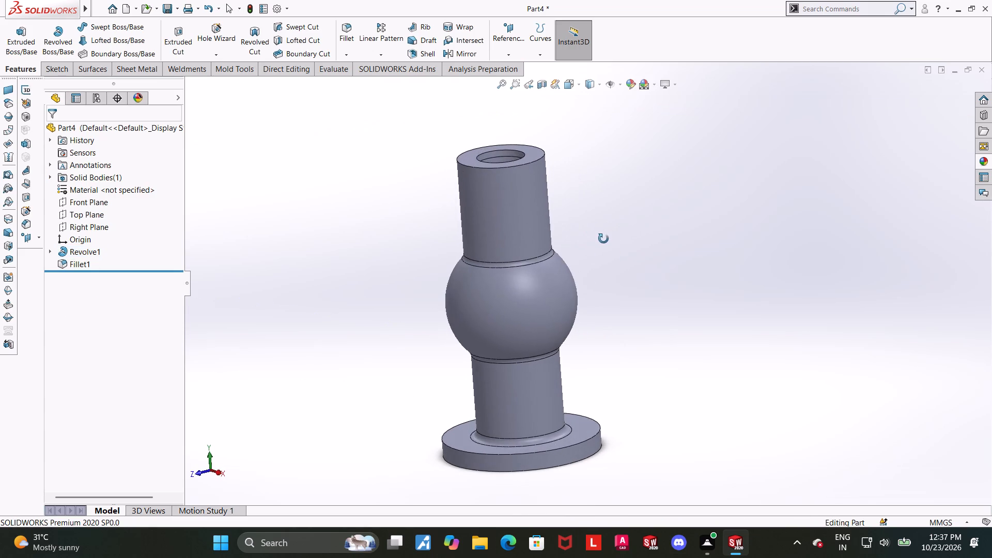
pyautogui.moveTo(603, 239); pyautogui.dragTo(618, 309, button='middle')
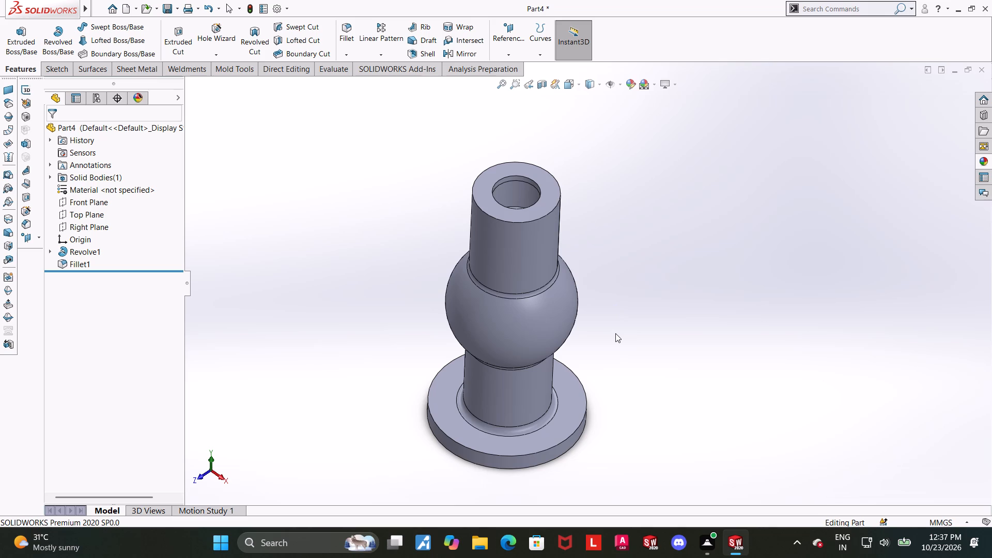
pyautogui.scroll(3, 615, 333)
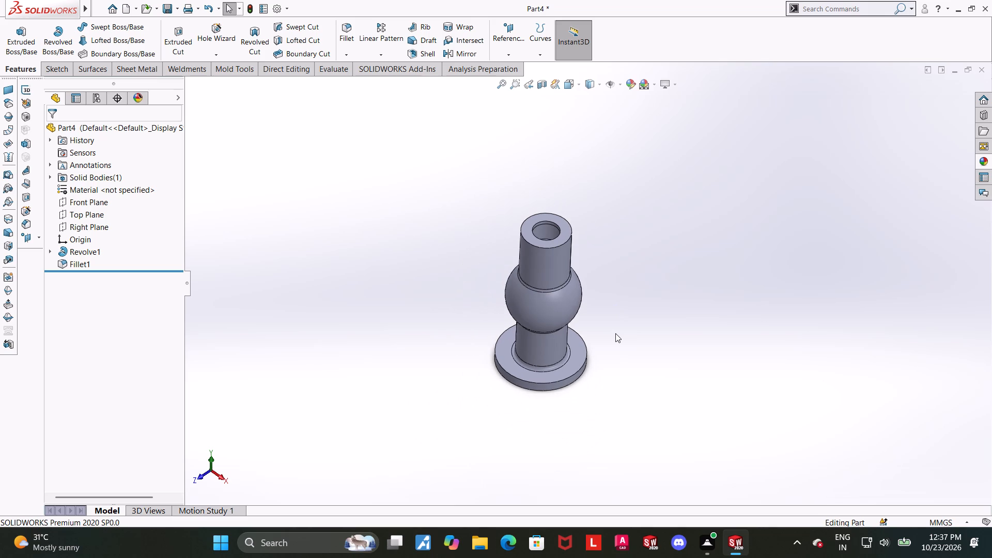
pyautogui.scroll(1, 613, 333)
pyautogui.scroll(-2, 590, 261)
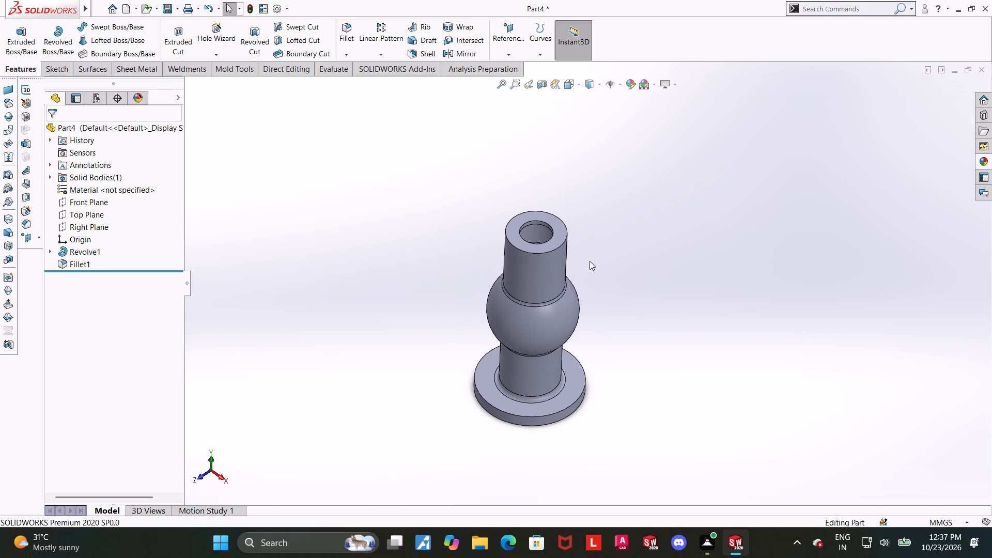
pyautogui.moveTo(588, 254); pyautogui.dragTo(586, 179, button='middle')
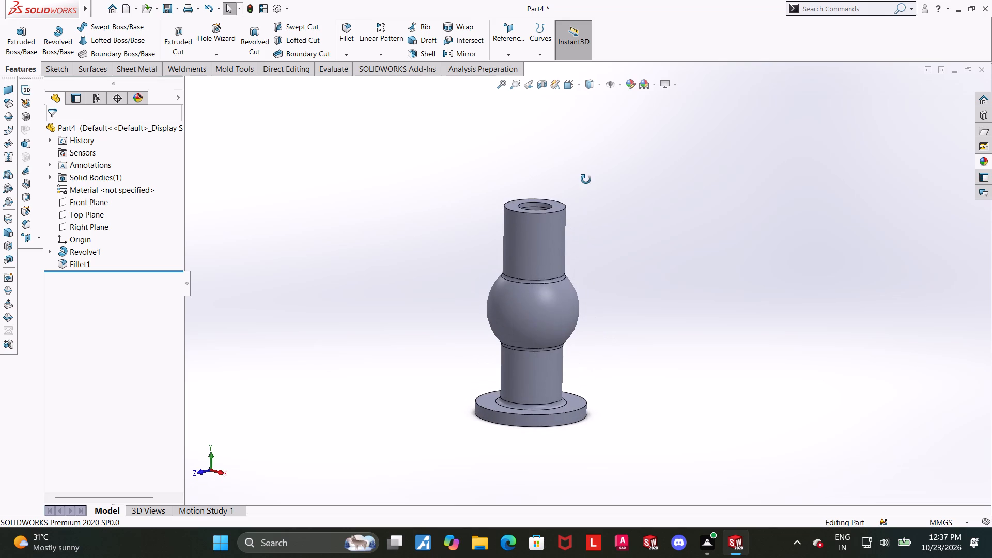
pyautogui.moveTo(586, 179); pyautogui.dragTo(589, 268, button='middle')
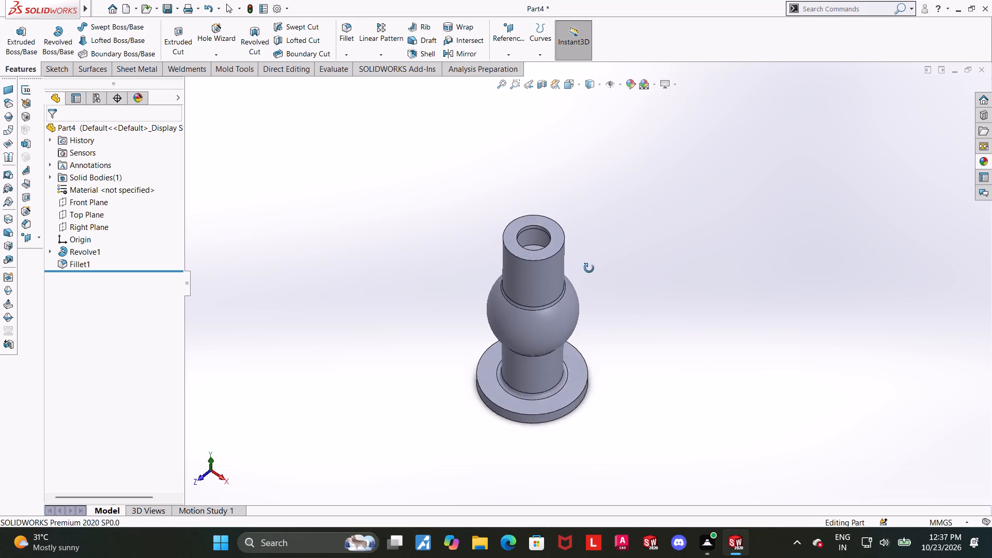
pyautogui.moveTo(589, 268); pyautogui.dragTo(596, 364, button='middle')
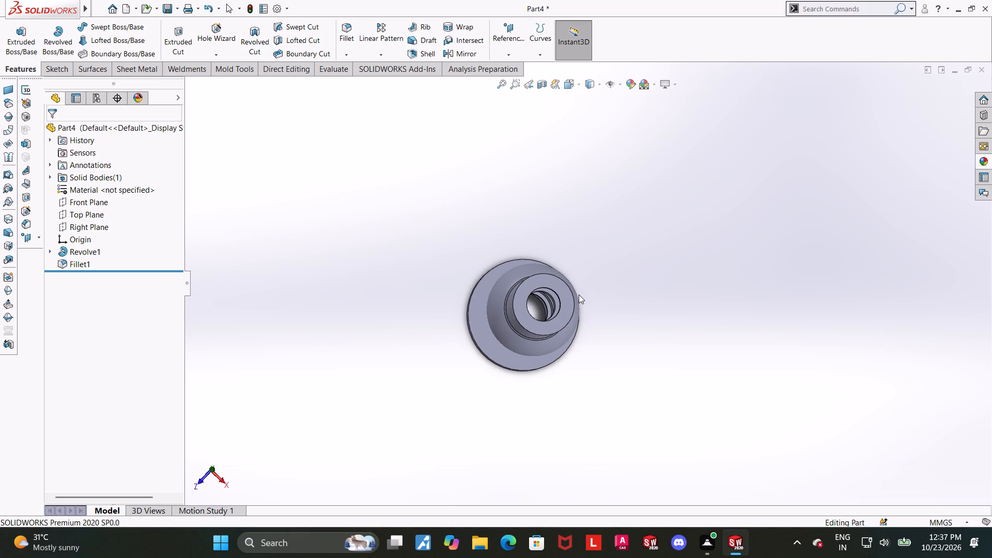
pyautogui.moveTo(595, 319); pyautogui.dragTo(579, 278, button='middle')
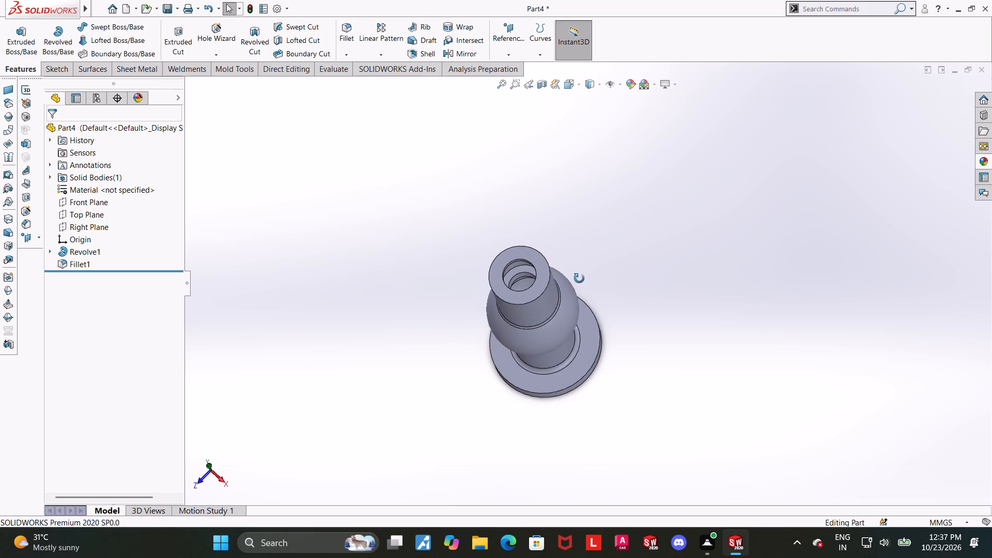
pyautogui.moveTo(579, 278); pyautogui.dragTo(579, 270, button='middle')
# Start a sketch on the neck's top annular face and view it straight on.
pyautogui.scroll(-1, 557, 271)
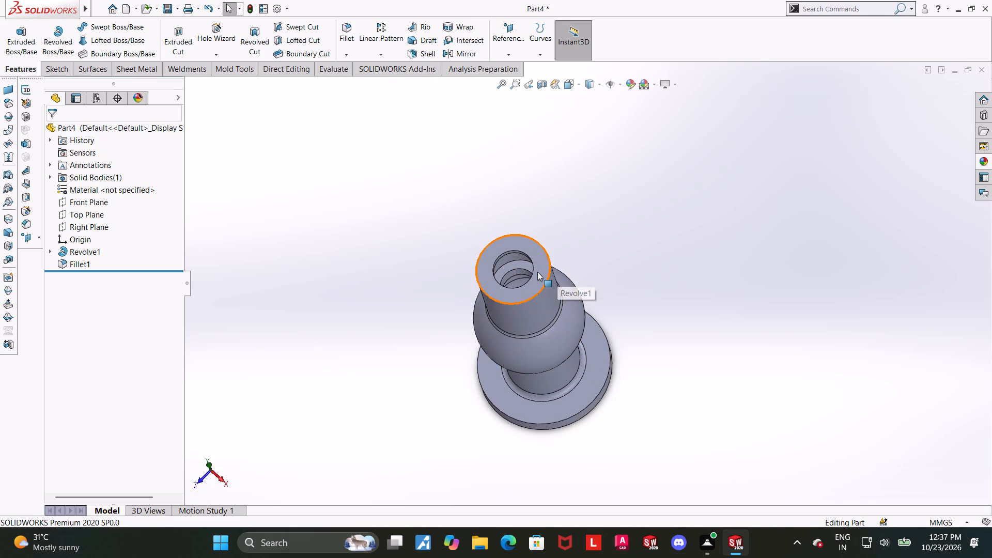
pyautogui.scroll(-2, 537, 272)
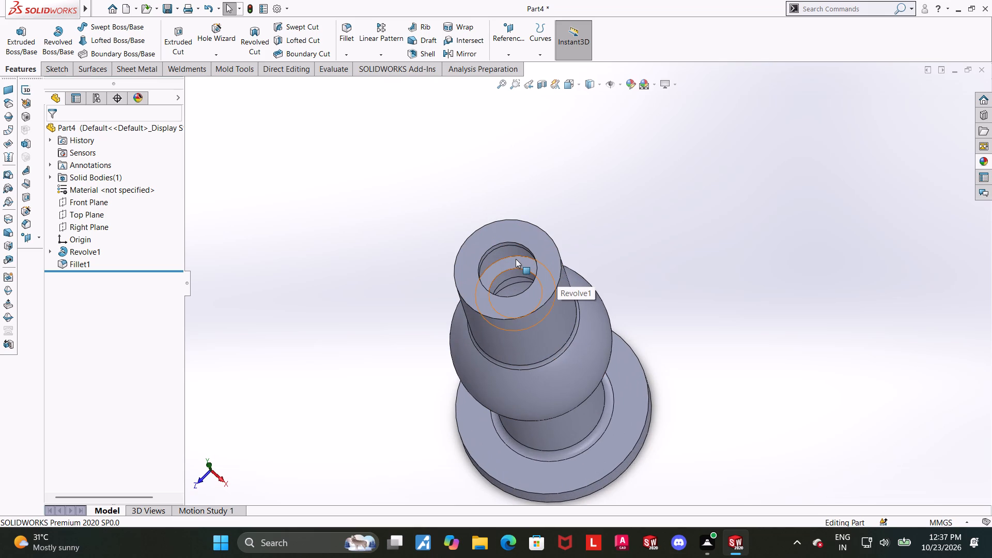
pyautogui.scroll(1, 516, 259)
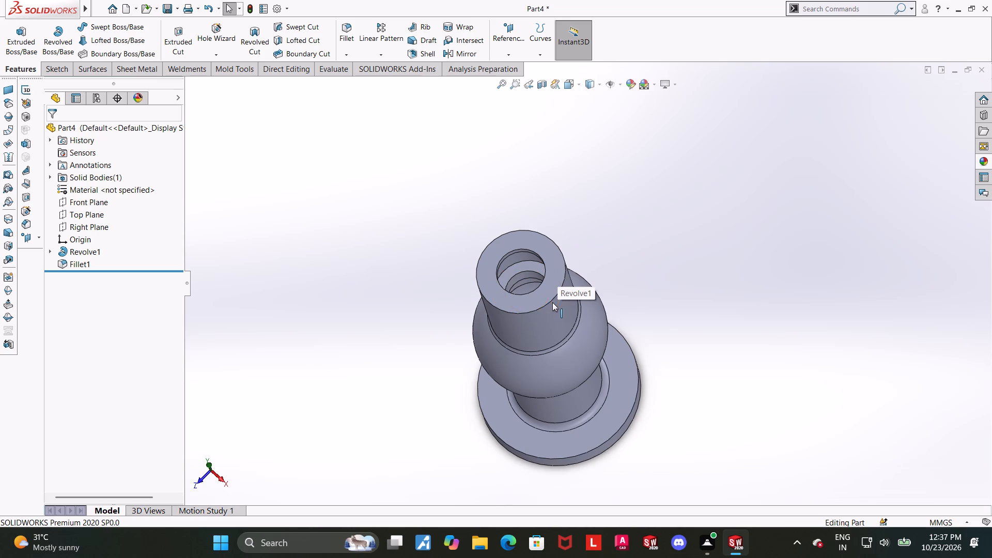
pyautogui.scroll(-1, 552, 302)
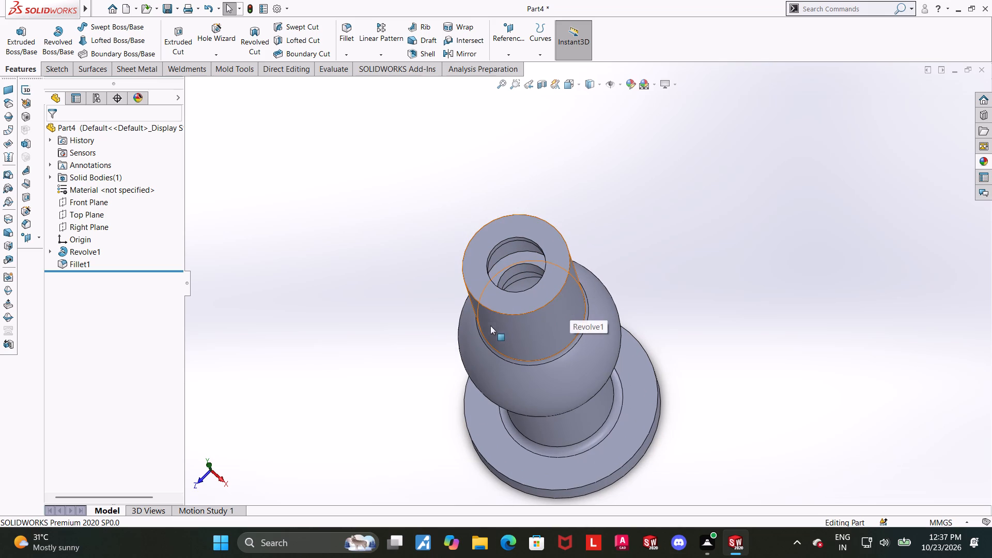
pyautogui.click(554, 268)
pyautogui.click(601, 242)
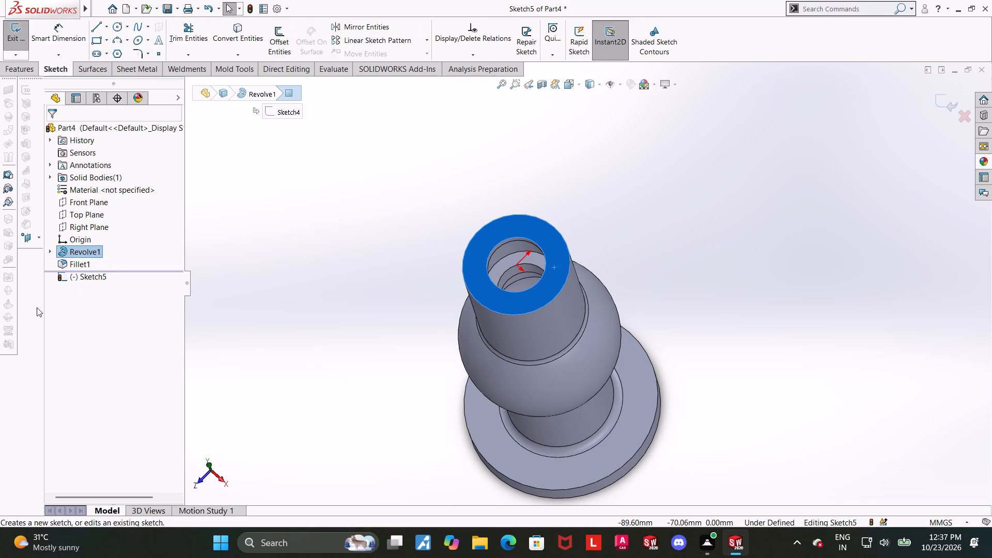
pyautogui.click(73, 277)
pyautogui.click(105, 262)
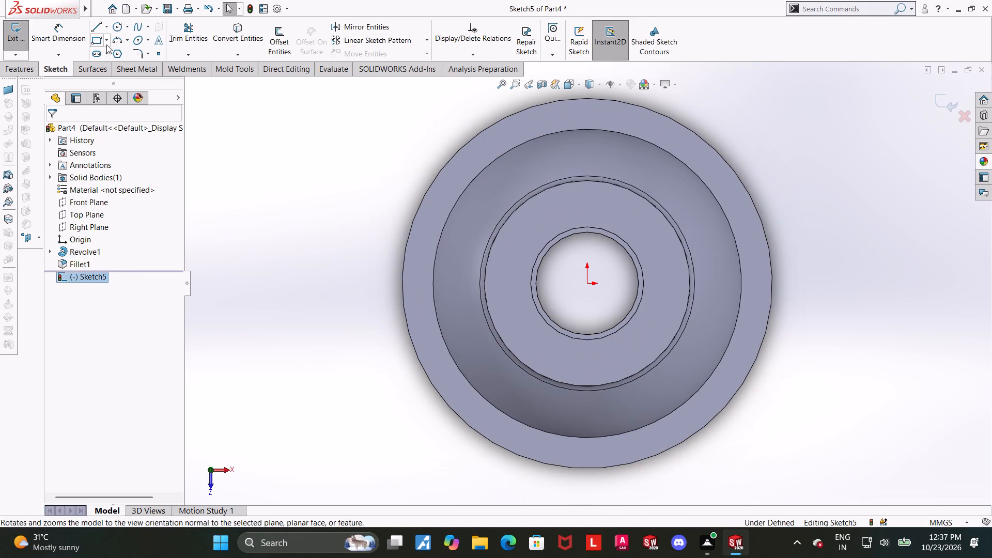
# Draw a center rectangle about 73 by 65 mm, centered on the origin.
pyautogui.click(106, 41)
pyautogui.click(109, 66)
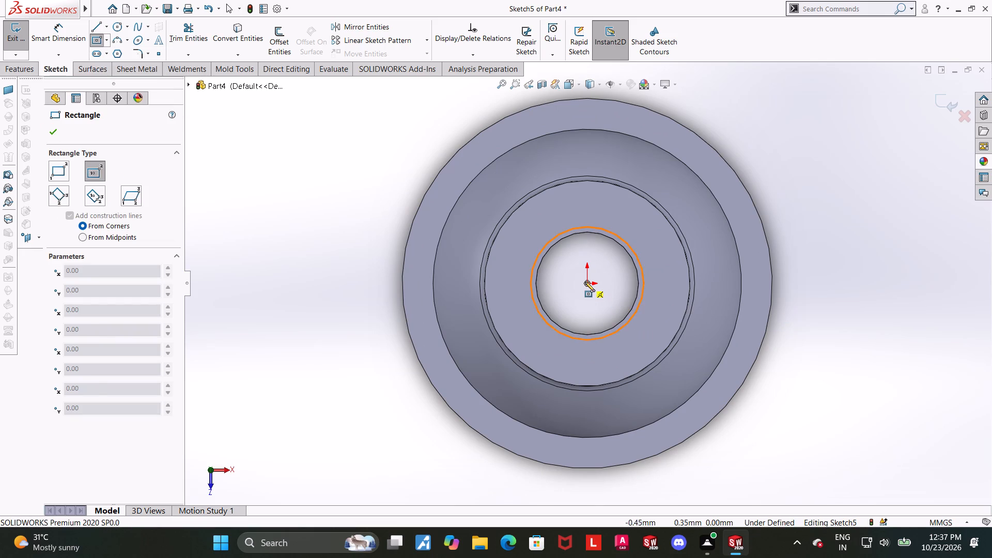
pyautogui.click(585, 282)
pyautogui.scroll(3, 603, 288)
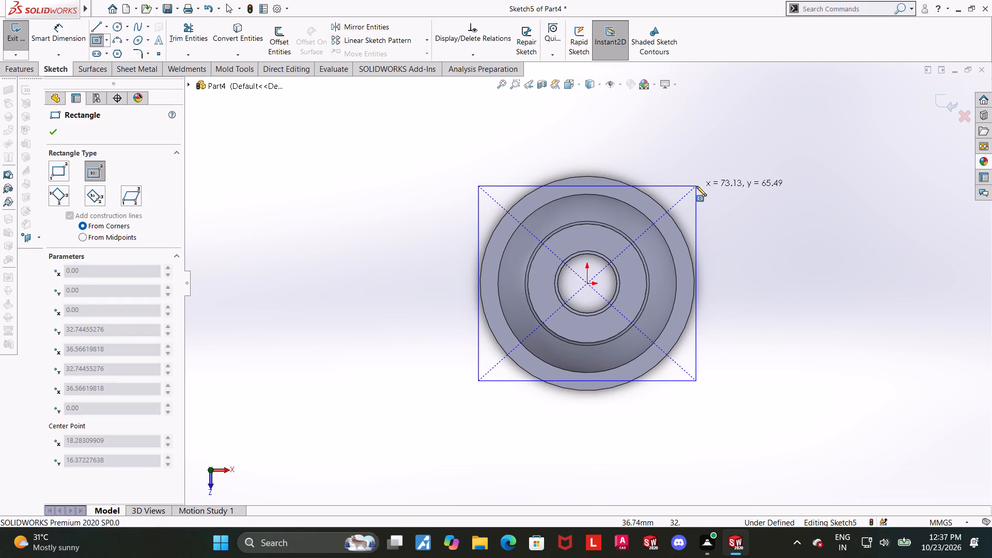
pyautogui.click(696, 186)
pyautogui.press('Escape')
# Dimension the rectangle's width with a value of 676 mm, and undo that value change.
pyautogui.click(54, 36)
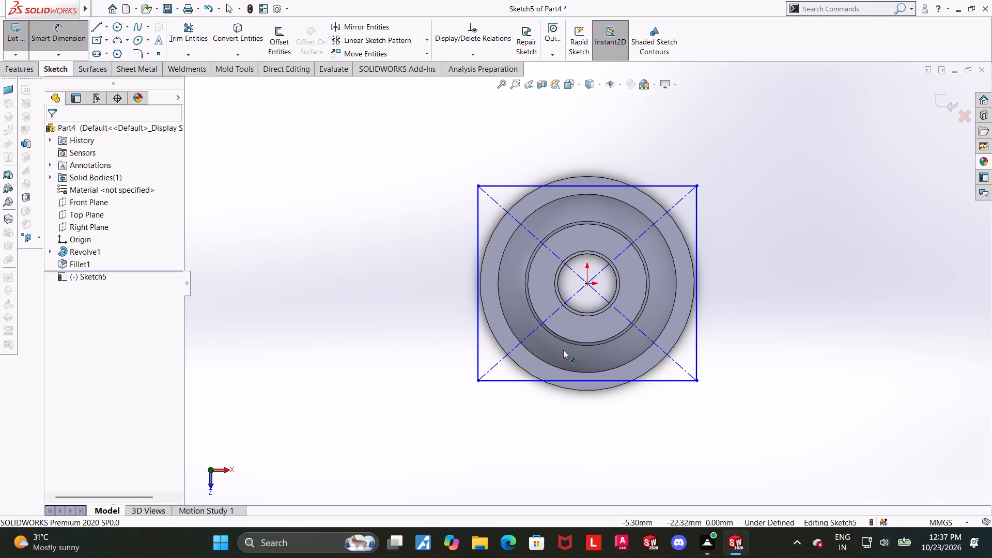
pyautogui.click(478, 224)
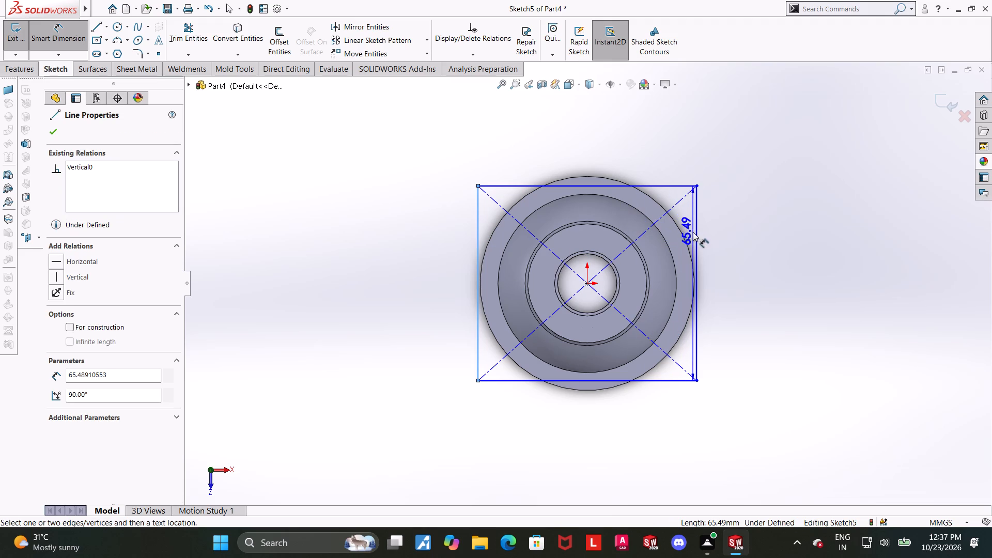
pyautogui.click(695, 235)
pyautogui.click(656, 141)
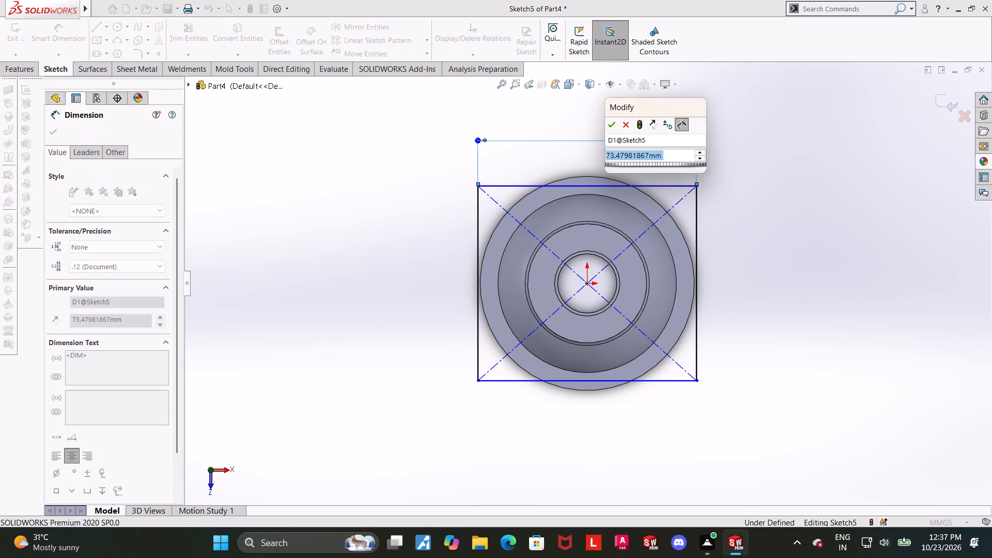
pyautogui.write('676')
pyautogui.press('Return')
pyautogui.scroll(4, 798, 178)
pyautogui.hotkey('ctrl', 'z')
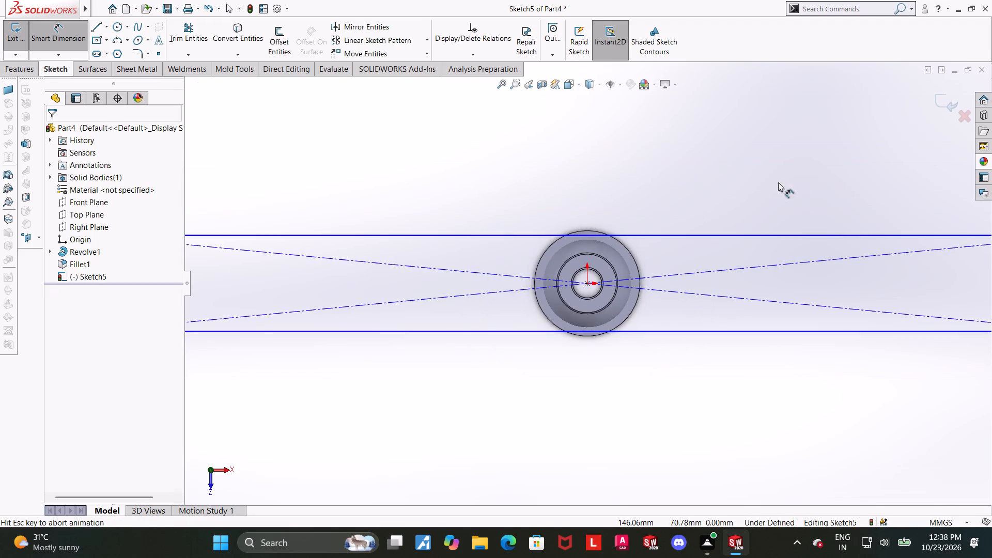
# Set the rectangle's width dimension to 67 mm.
pyautogui.tripleClick(655, 134)
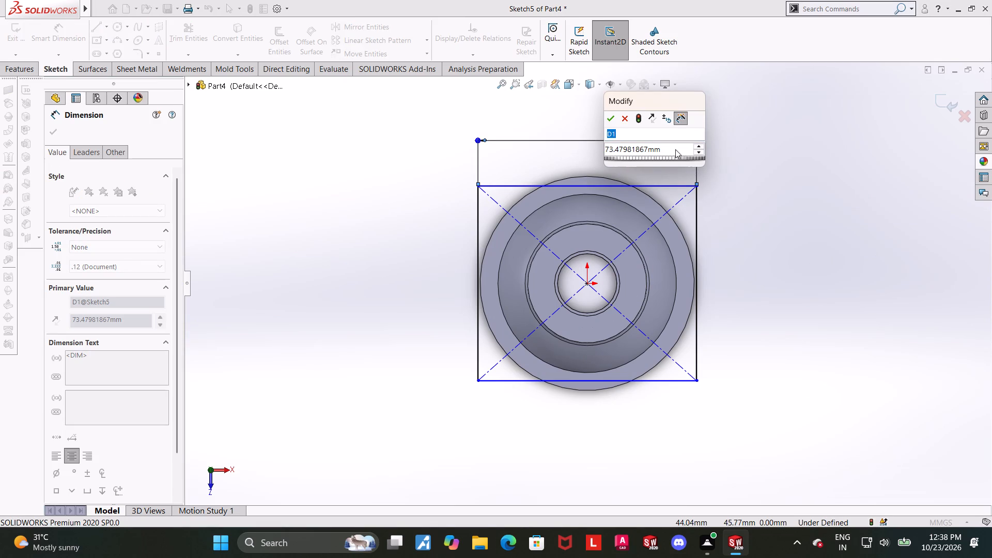
pyautogui.click(677, 150)
pyautogui.moveTo(678, 149); pyautogui.dragTo(553, 151)
pyautogui.write('67')
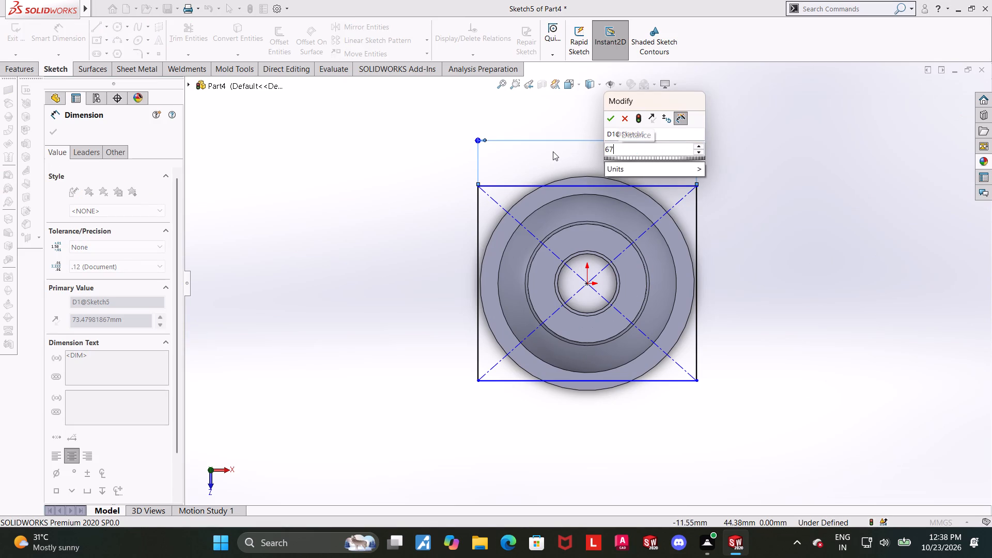
pyautogui.press('Return')
pyautogui.press('Escape')
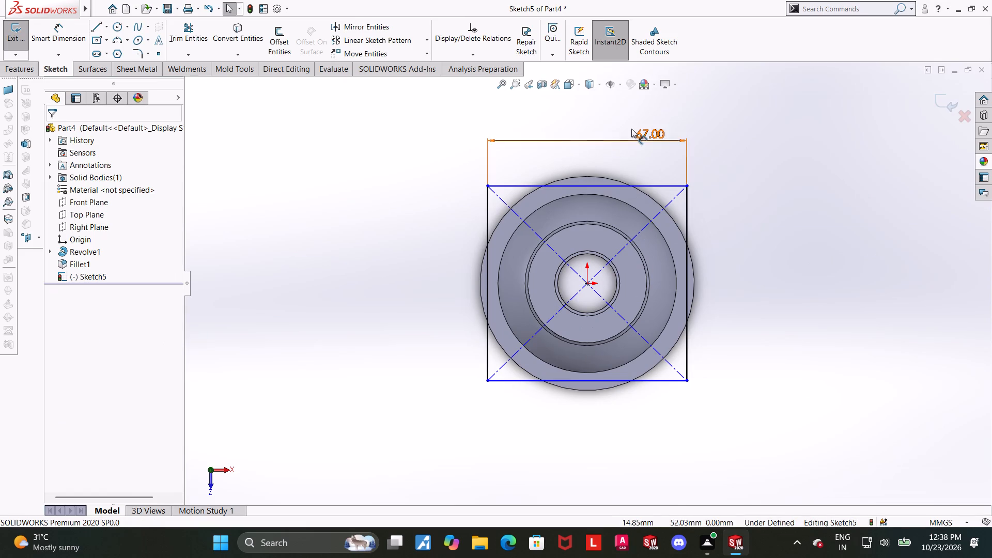
pyautogui.click(770, 289)
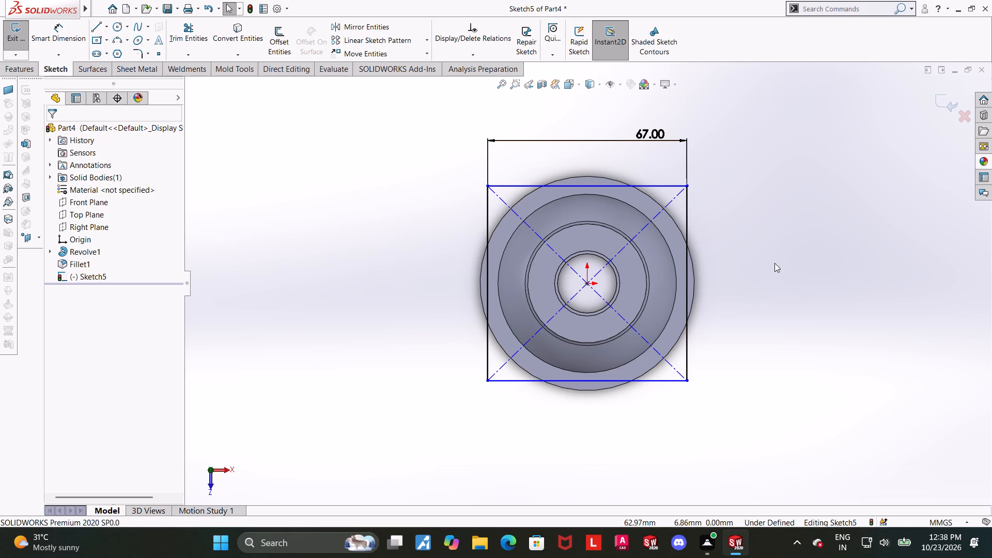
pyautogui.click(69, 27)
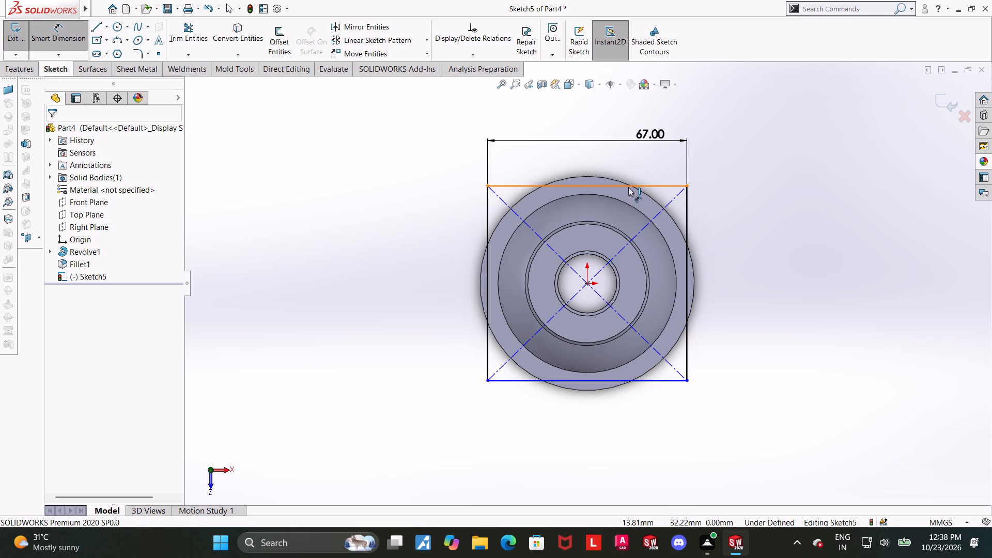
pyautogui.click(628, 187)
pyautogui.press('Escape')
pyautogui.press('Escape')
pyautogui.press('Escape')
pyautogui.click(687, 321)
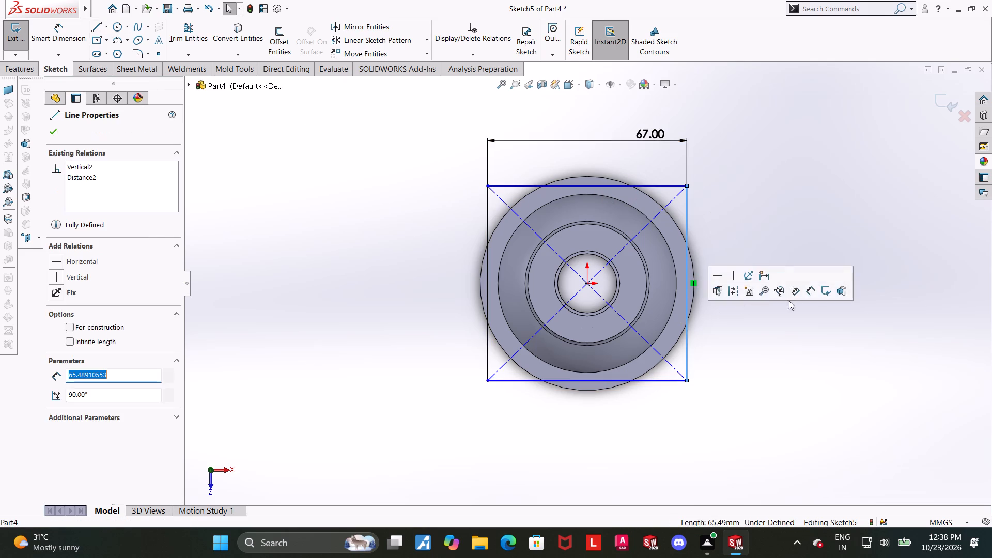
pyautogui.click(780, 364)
# Add an equal relation between the rectangle's right vertical side and its top side to make it a square.
pyautogui.click(687, 304)
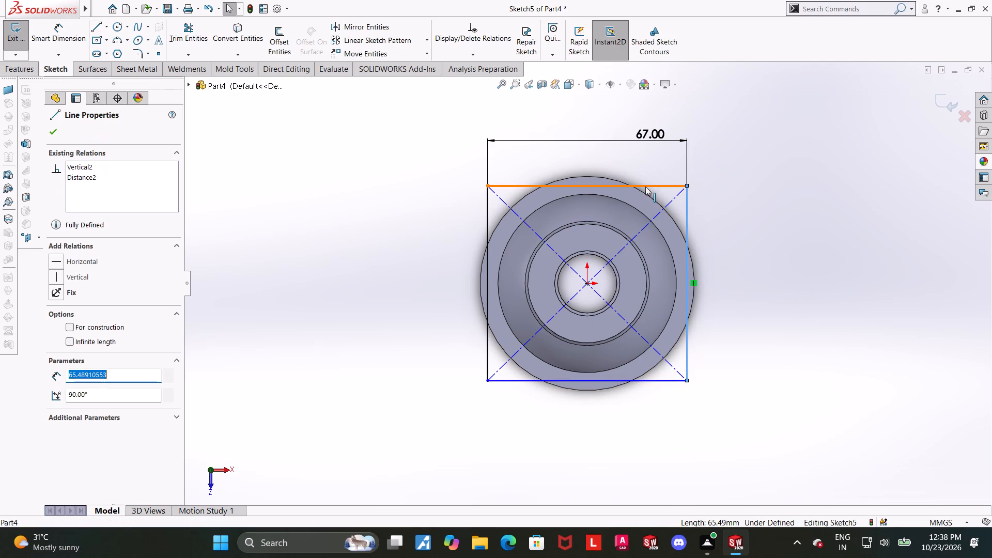
pyautogui.keyDown('ctrl'); pyautogui.click(645, 187); pyautogui.keyUp('ctrl')
pyautogui.click(57, 389)
pyautogui.click(861, 314)
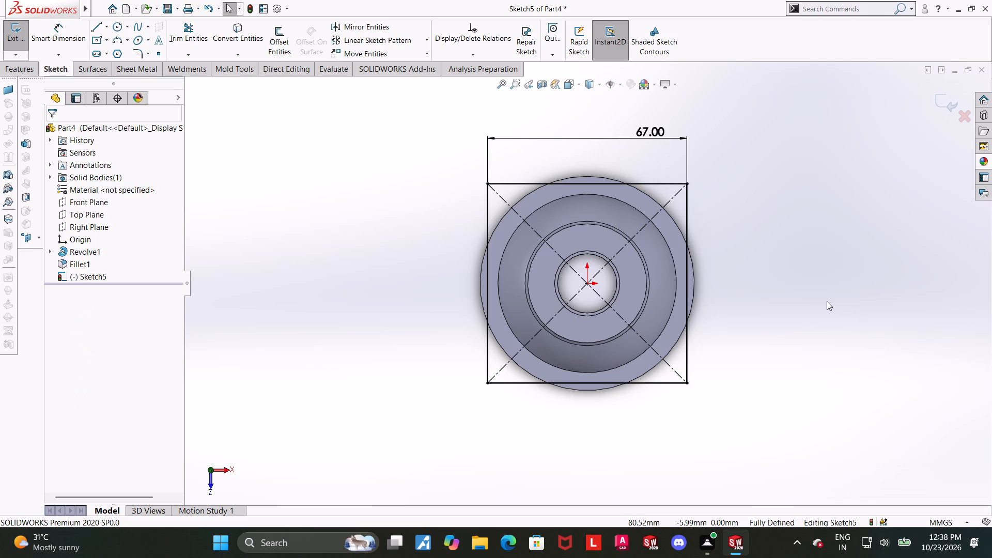
# Round all four corners of the square with 10 mm sketch fillets, accepting the removal of the affected relations.
pyautogui.scroll(2, 827, 301)
pyautogui.scroll(-2, 820, 295)
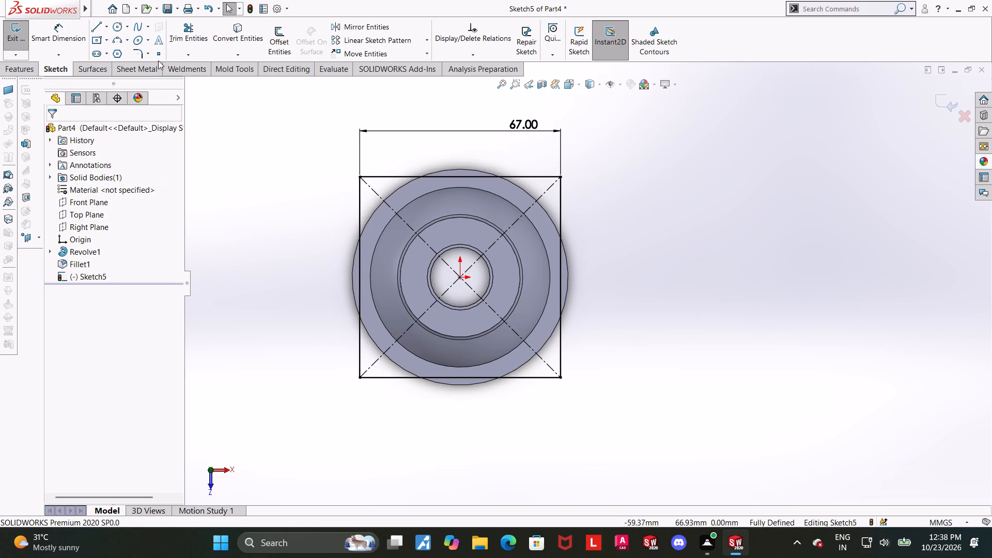
pyautogui.click(137, 48)
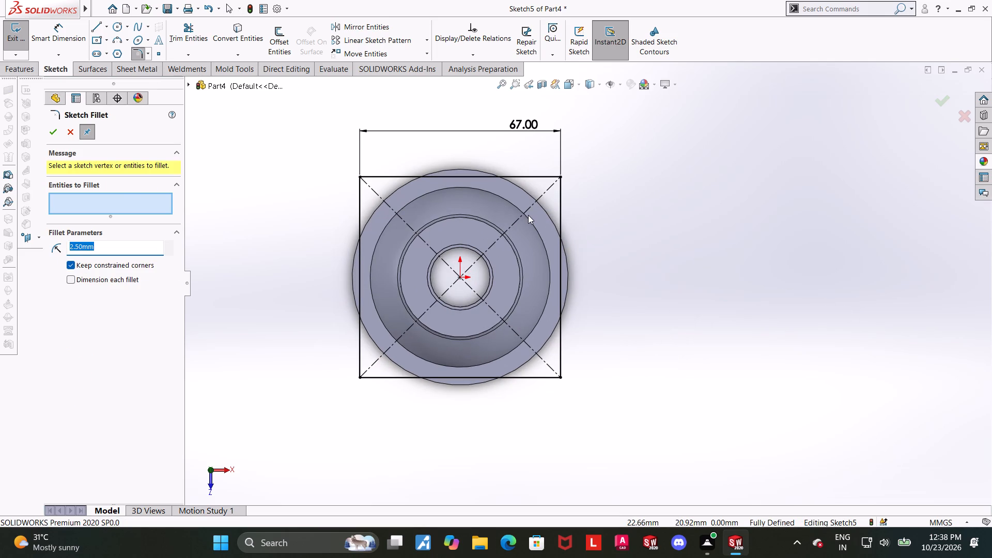
pyautogui.write('10')
pyautogui.press('Return')
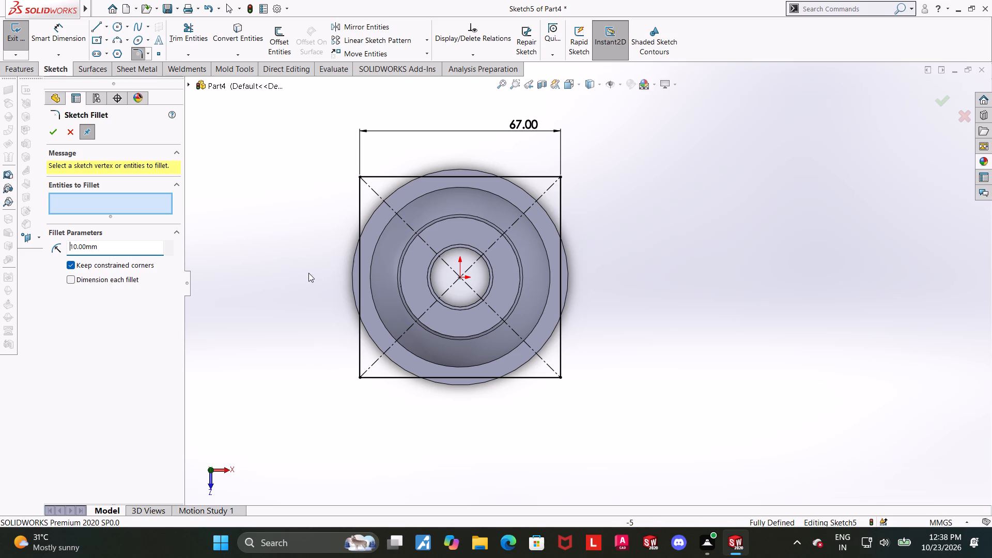
pyautogui.click(561, 179)
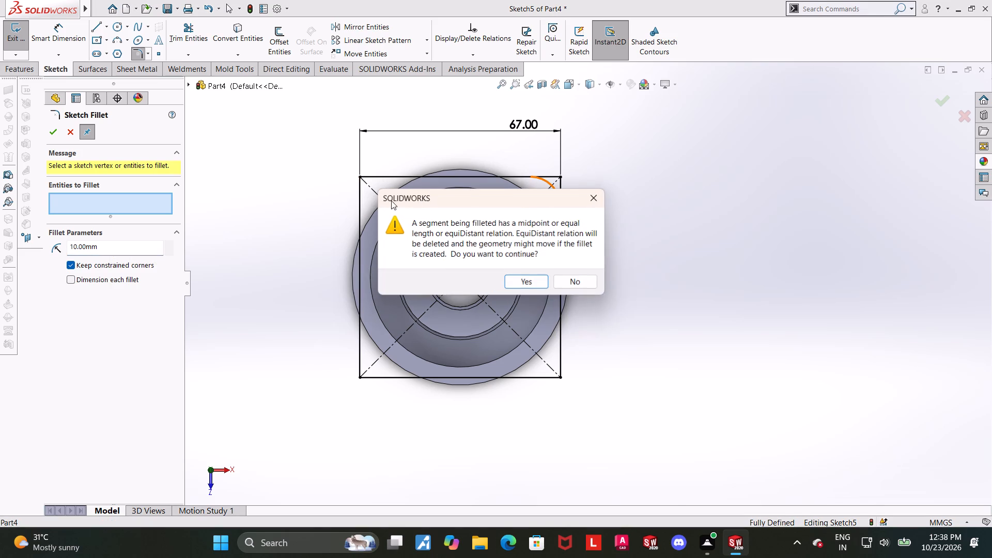
pyautogui.click(518, 282)
pyautogui.click(361, 178)
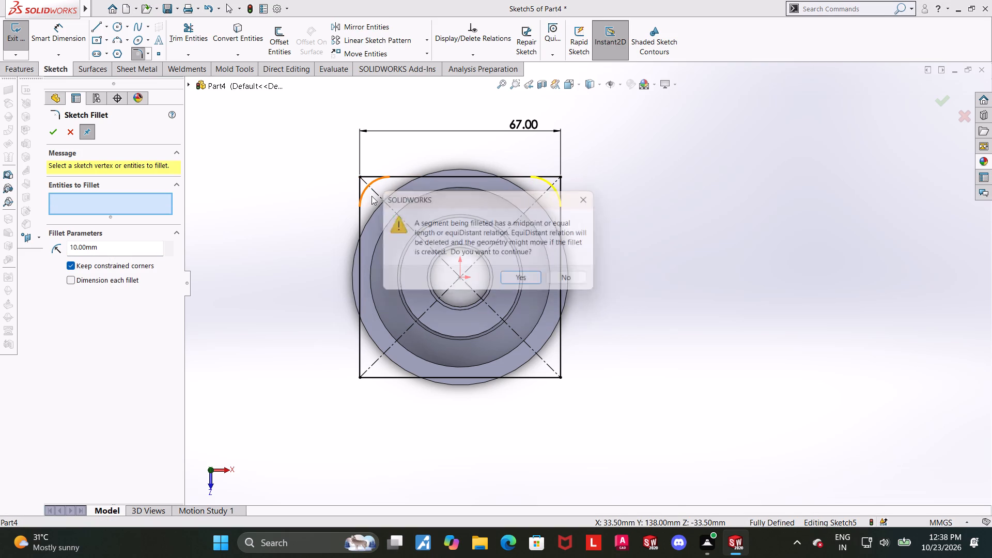
pyautogui.click(522, 286)
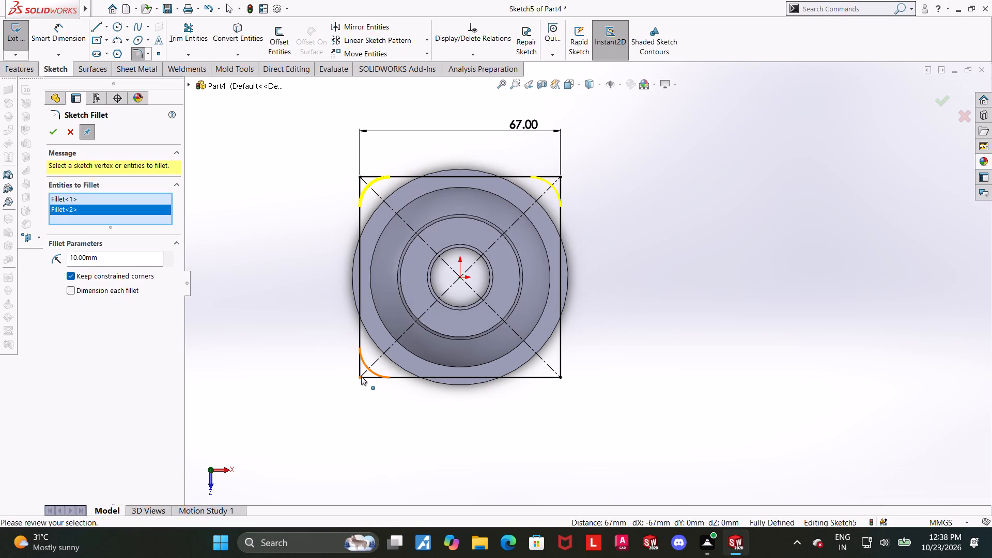
pyautogui.click(361, 376)
pyautogui.click(562, 375)
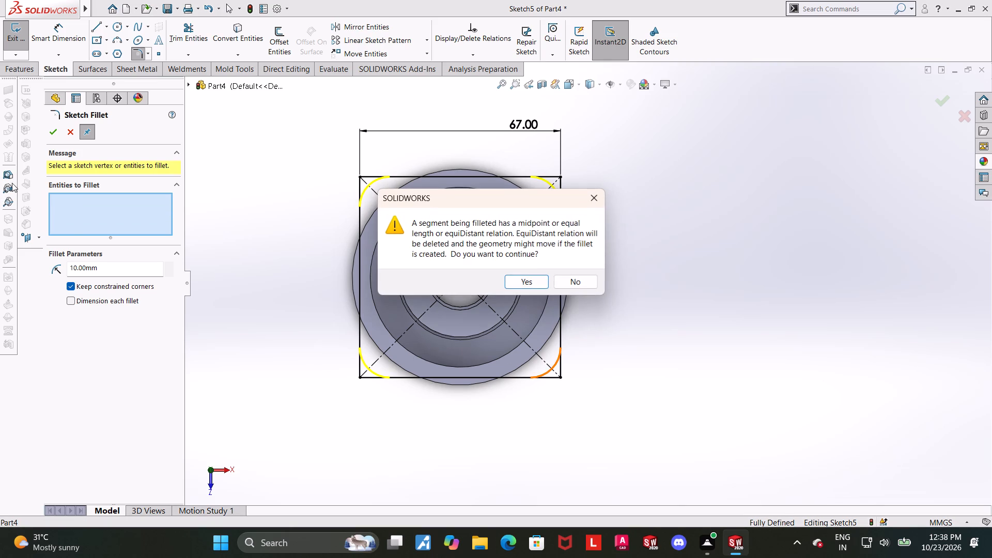
pyautogui.click(521, 281)
pyautogui.click(57, 134)
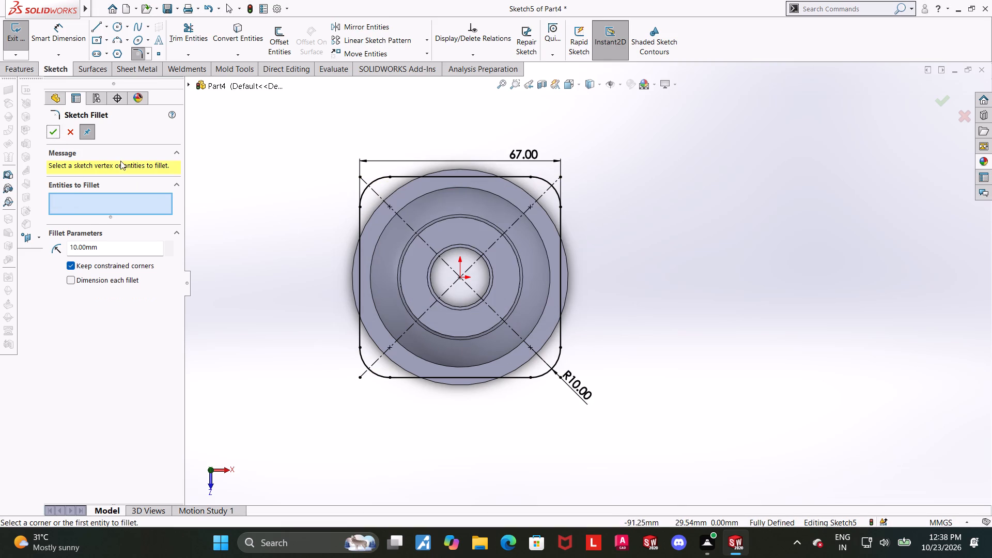
pyautogui.click(721, 297)
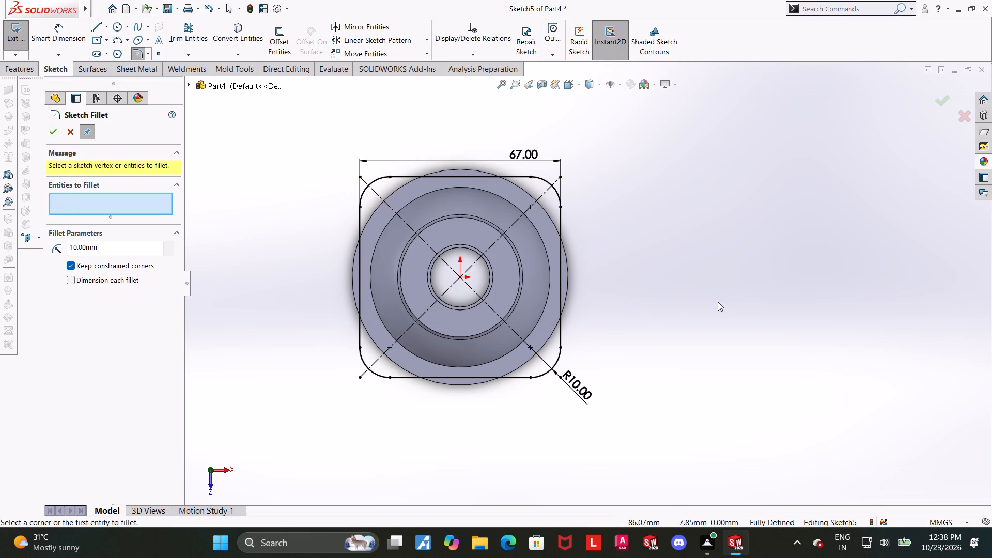
pyautogui.click(720, 300)
pyautogui.click(54, 130)
# Draw a circle about 11 mm in diameter centered on the upper-left corner fillet's center point.
pyautogui.click(112, 24)
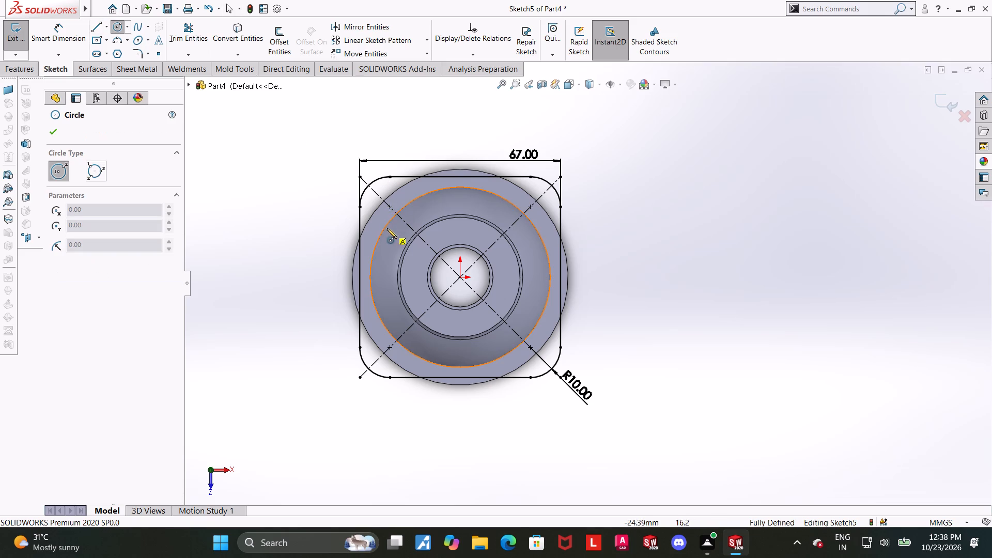
pyautogui.click(389, 206)
pyautogui.click(406, 205)
pyautogui.press('Escape')
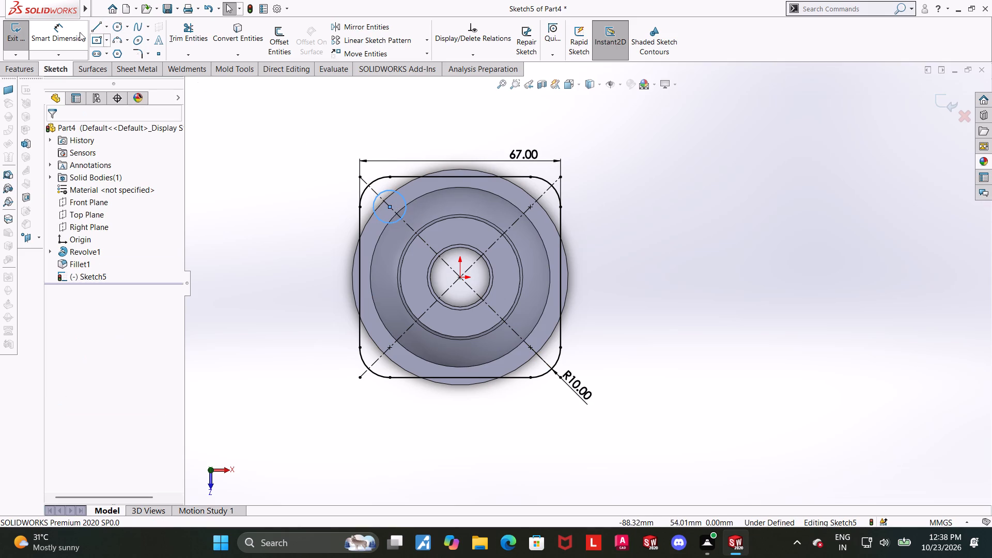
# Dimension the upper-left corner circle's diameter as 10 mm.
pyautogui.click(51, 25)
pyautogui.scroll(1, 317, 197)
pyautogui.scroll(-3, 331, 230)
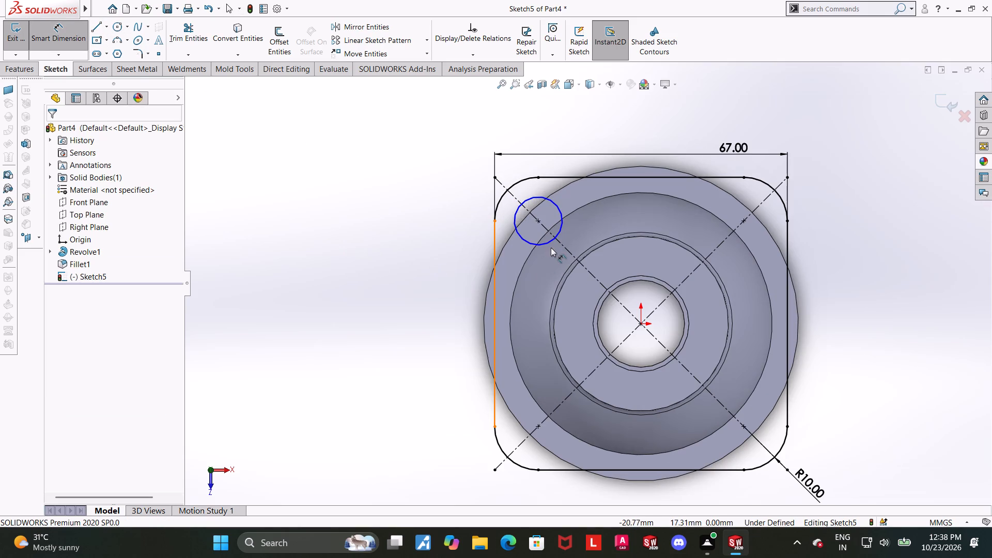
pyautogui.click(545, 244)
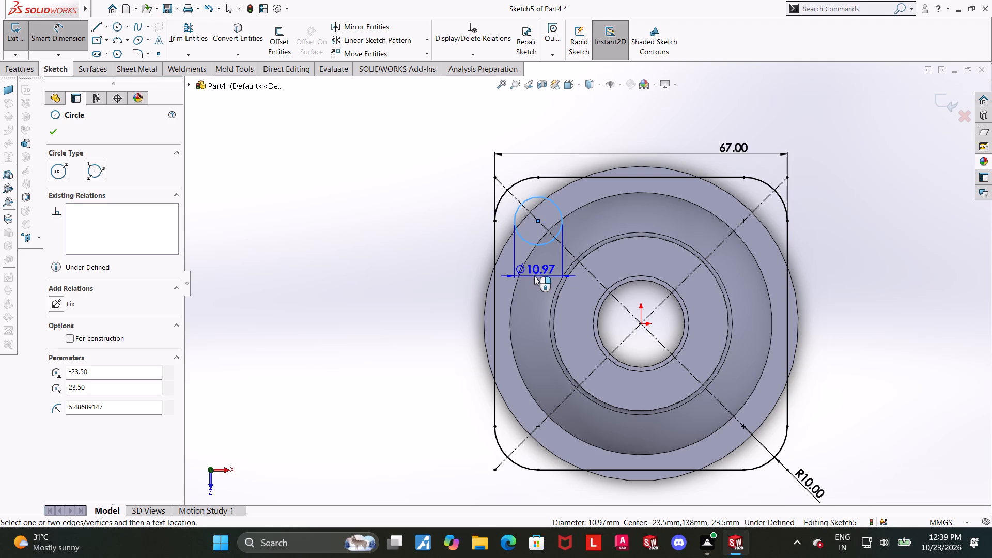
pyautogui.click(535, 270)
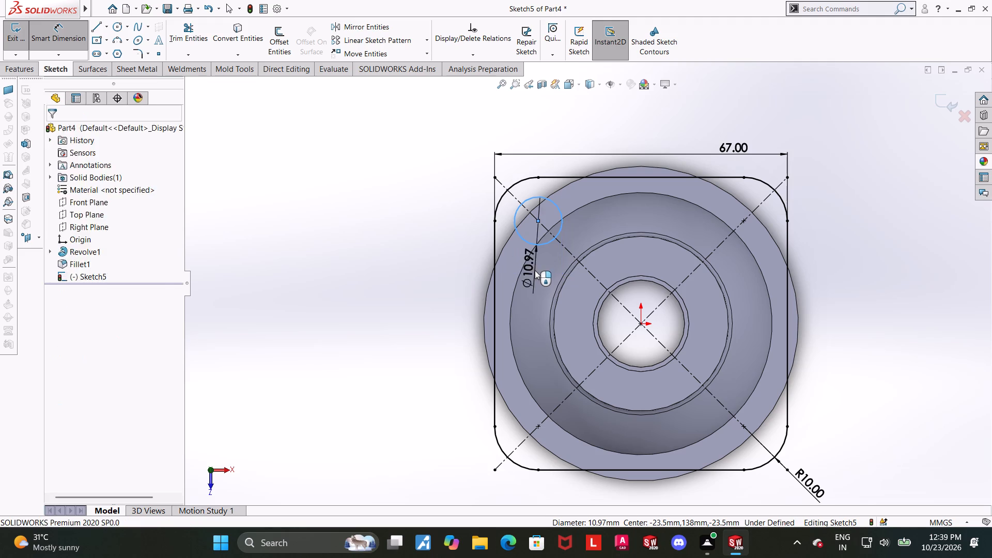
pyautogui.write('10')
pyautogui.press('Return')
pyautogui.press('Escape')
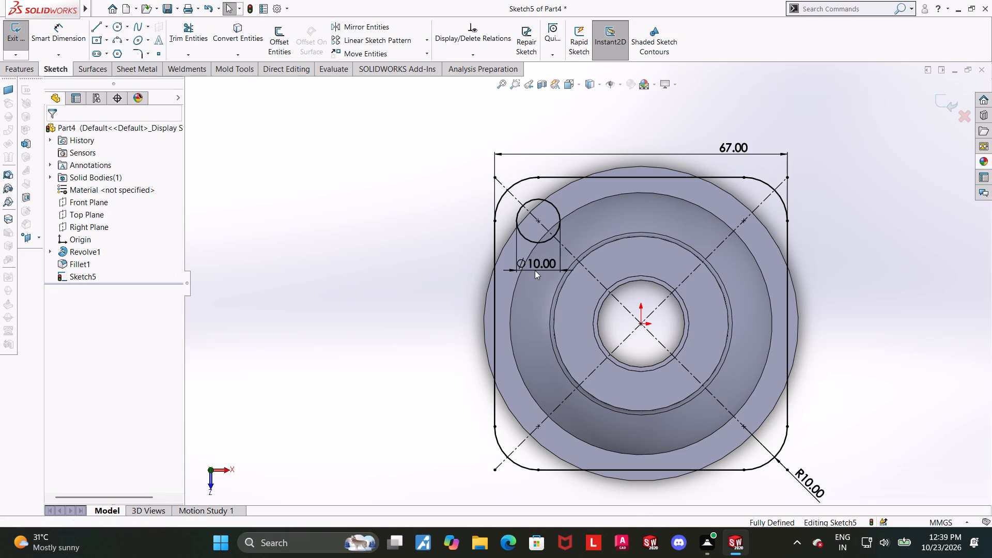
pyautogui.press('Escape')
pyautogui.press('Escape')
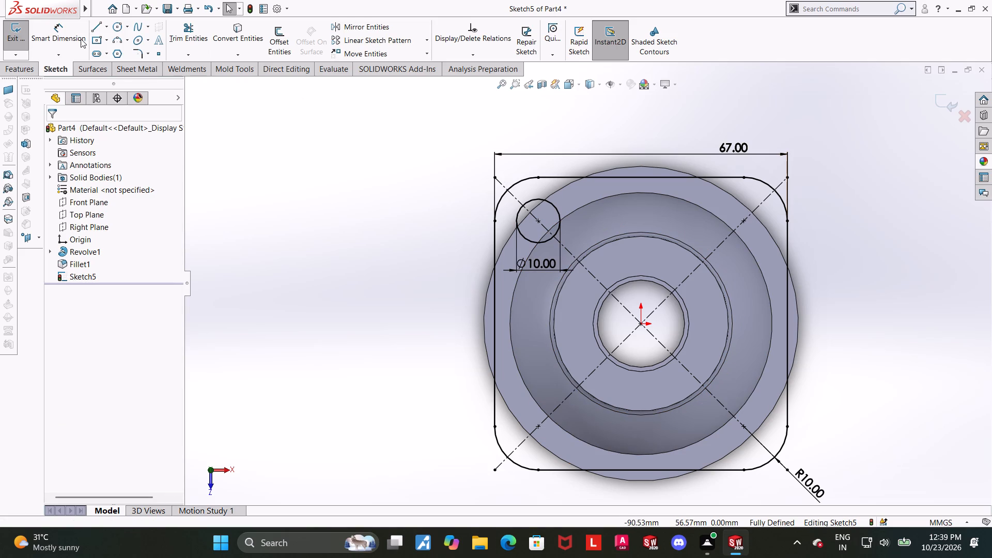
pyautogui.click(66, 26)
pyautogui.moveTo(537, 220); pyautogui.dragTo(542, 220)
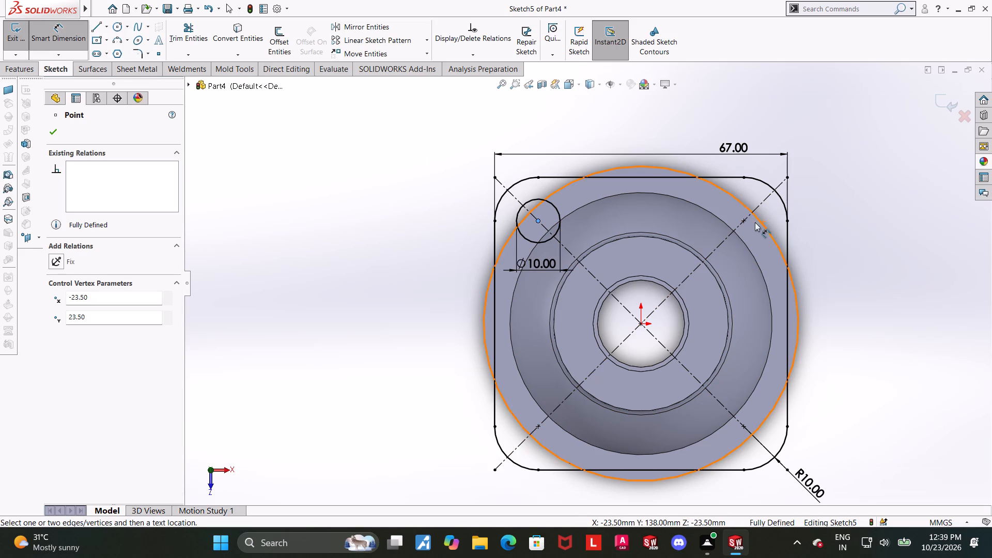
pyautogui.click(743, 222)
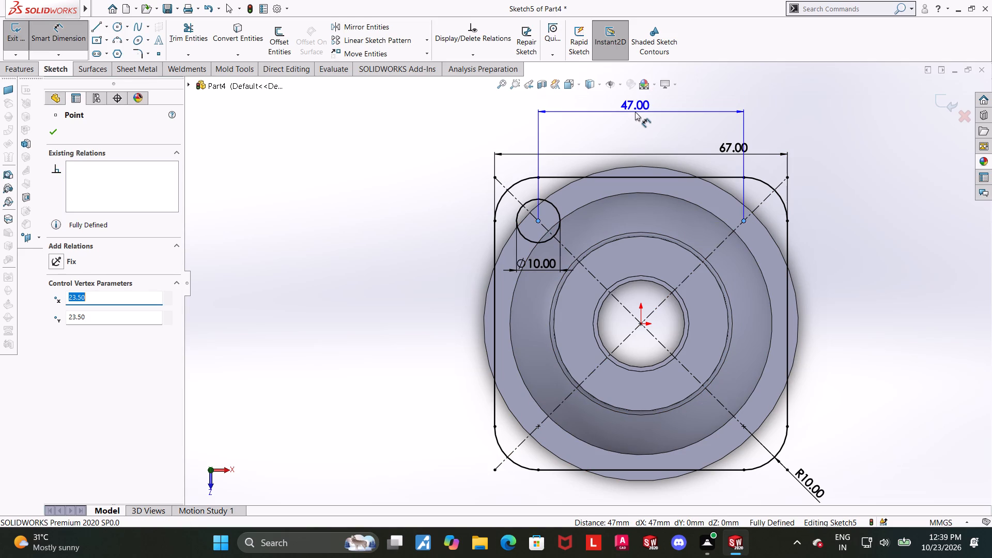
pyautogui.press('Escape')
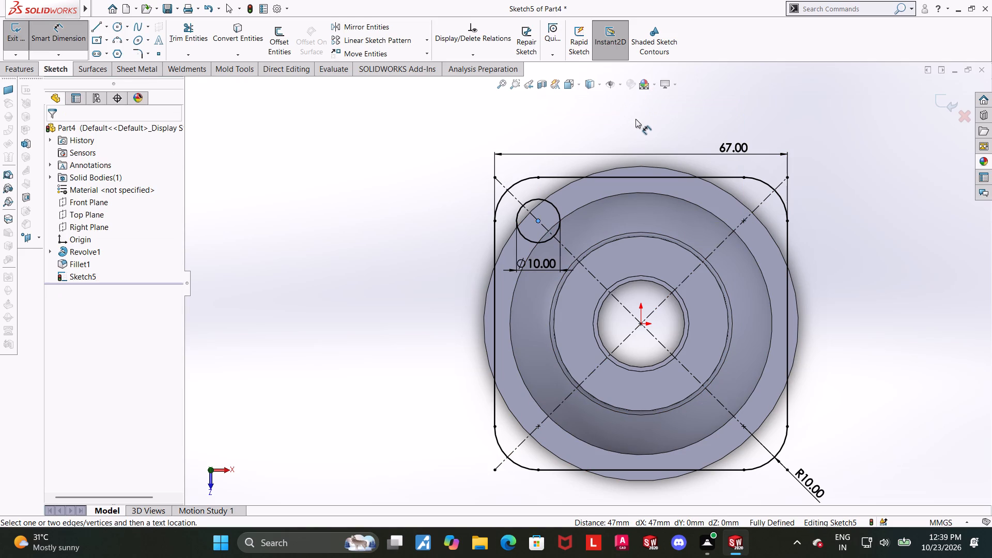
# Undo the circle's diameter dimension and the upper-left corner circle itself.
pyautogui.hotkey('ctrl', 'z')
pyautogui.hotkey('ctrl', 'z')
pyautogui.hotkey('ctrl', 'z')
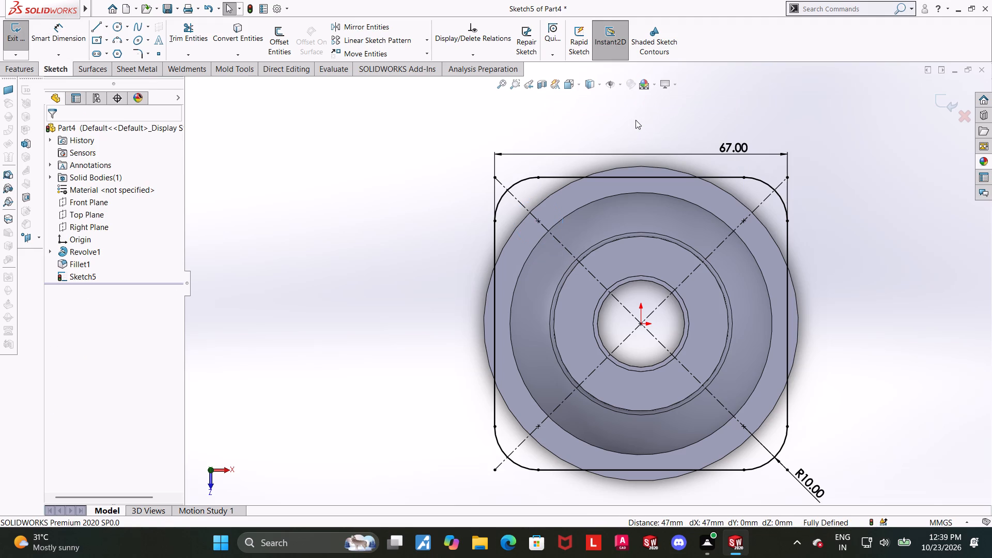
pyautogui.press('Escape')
# Draw a circle about 10 mm in diameter, centered slightly left of the upper-left corner fillet's center point.
pyautogui.click(118, 29)
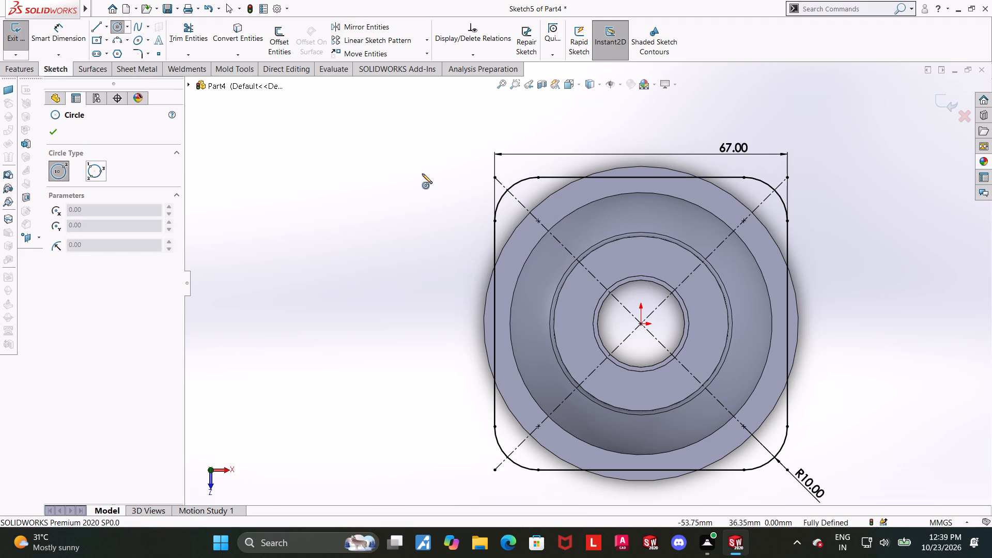
pyautogui.click(527, 223)
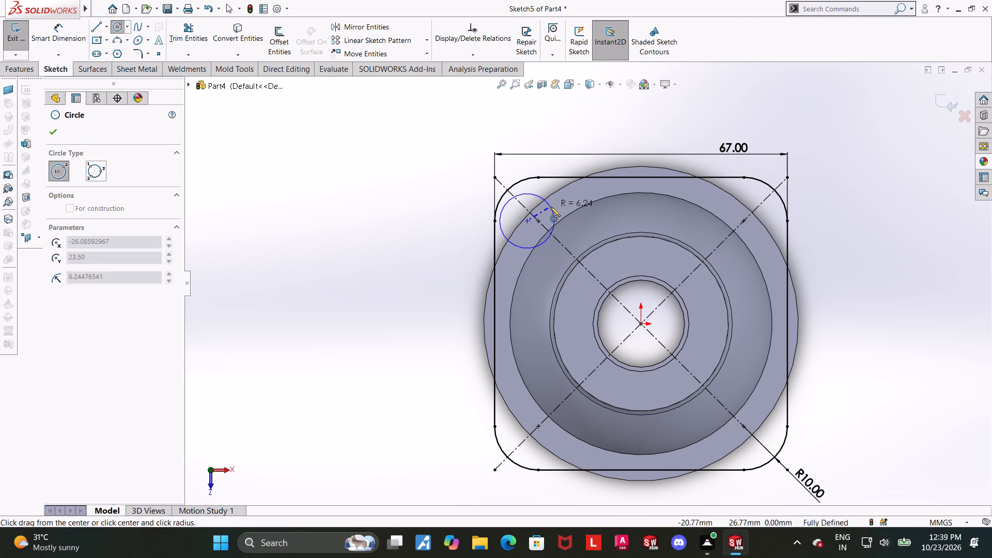
pyautogui.click(546, 210)
pyautogui.press('Escape')
# Dimension the new circle's diameter as 10 mm.
pyautogui.click(78, 37)
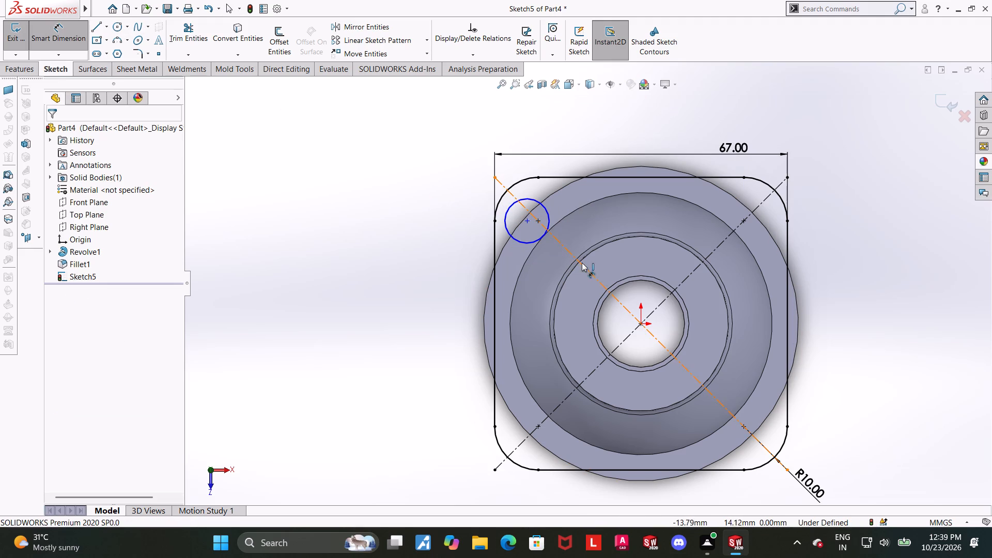
pyautogui.click(529, 244)
pyautogui.click(529, 262)
pyautogui.press('1')
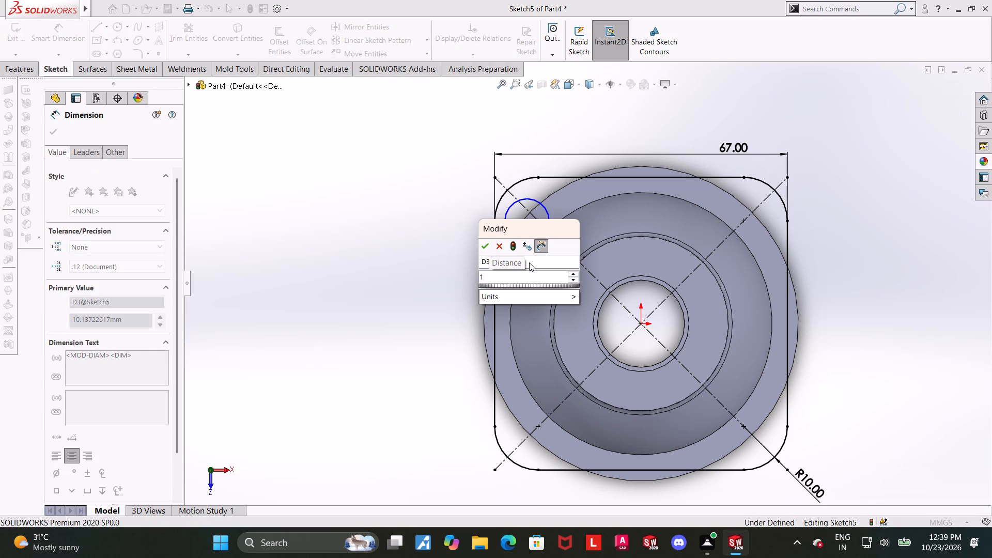
pyautogui.press('0')
pyautogui.press('Return')
pyautogui.press('Escape')
pyautogui.press('Escape')
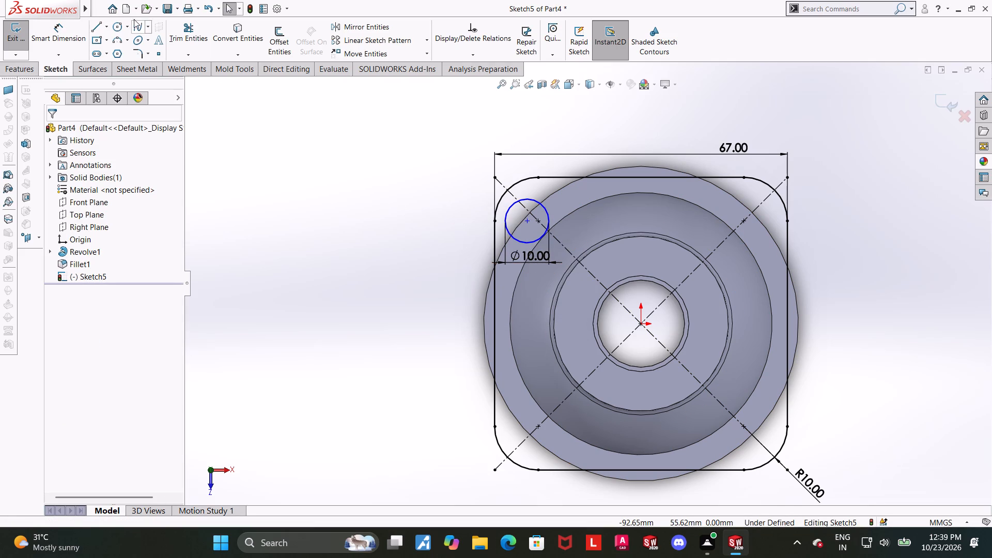
# Dimension the horizontal distance from the square's left side to the circle's center as 10.5 mm.
pyautogui.click(65, 33)
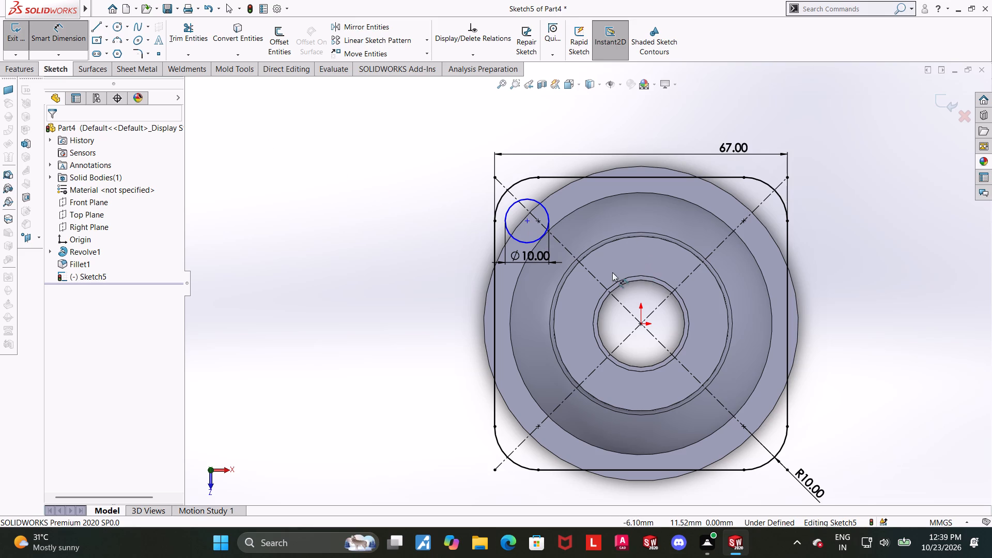
pyautogui.scroll(-1, 605, 259)
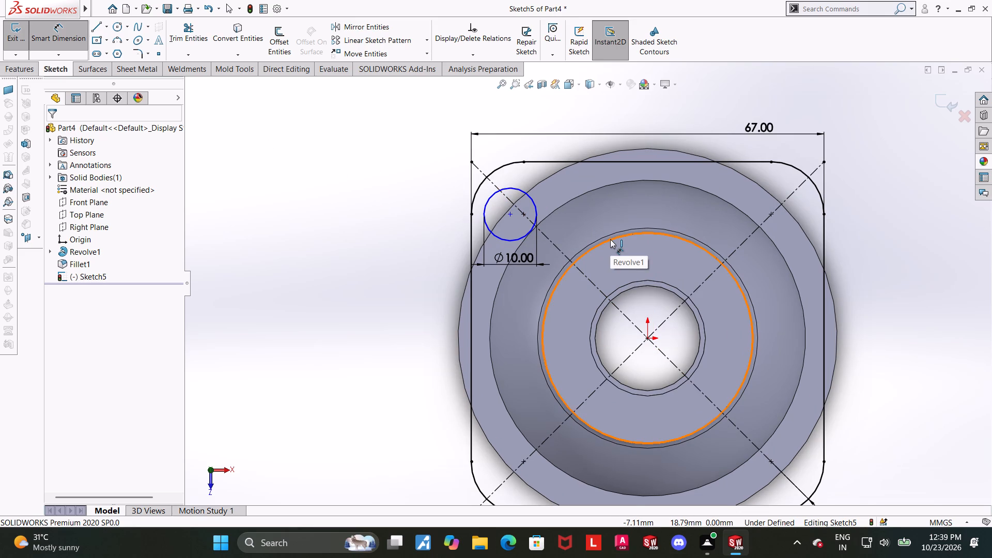
pyautogui.scroll(1, 610, 239)
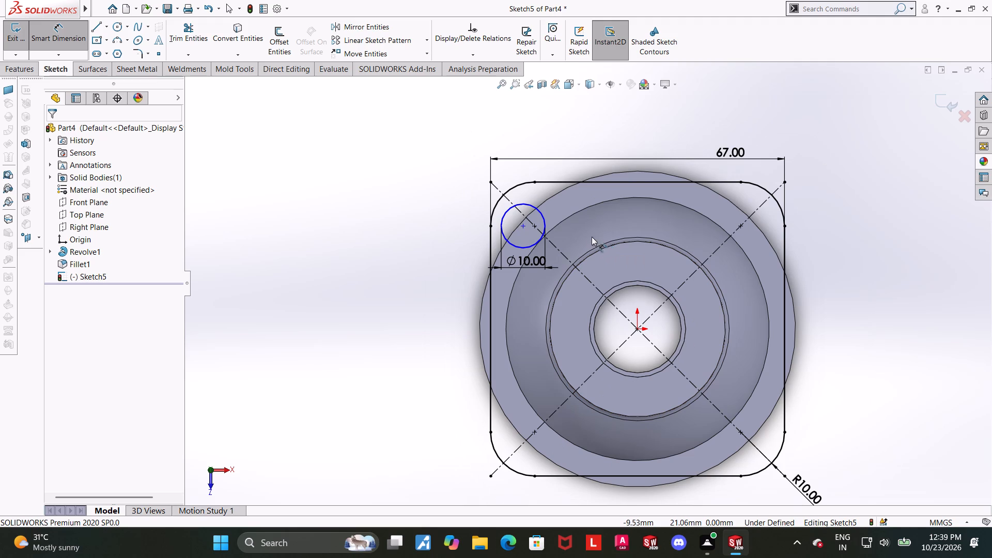
pyautogui.scroll(-1, 590, 237)
pyautogui.click(508, 227)
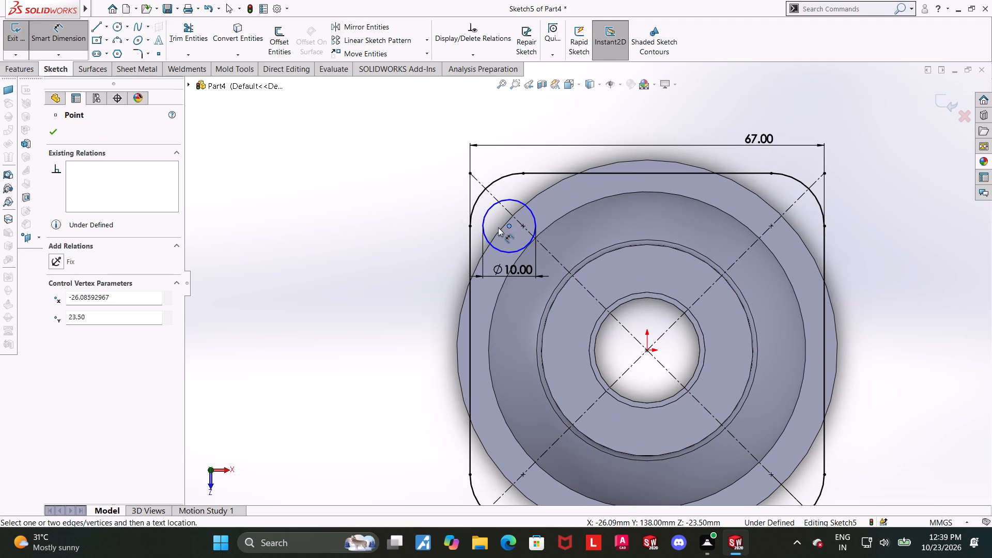
pyautogui.click(470, 286)
pyautogui.click(490, 320)
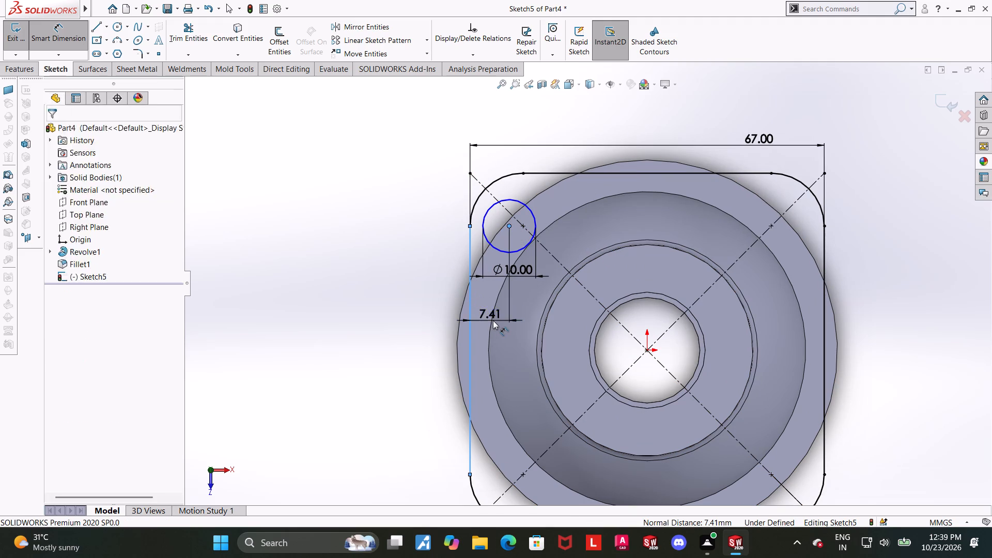
pyautogui.write('10.5')
pyautogui.press('Return')
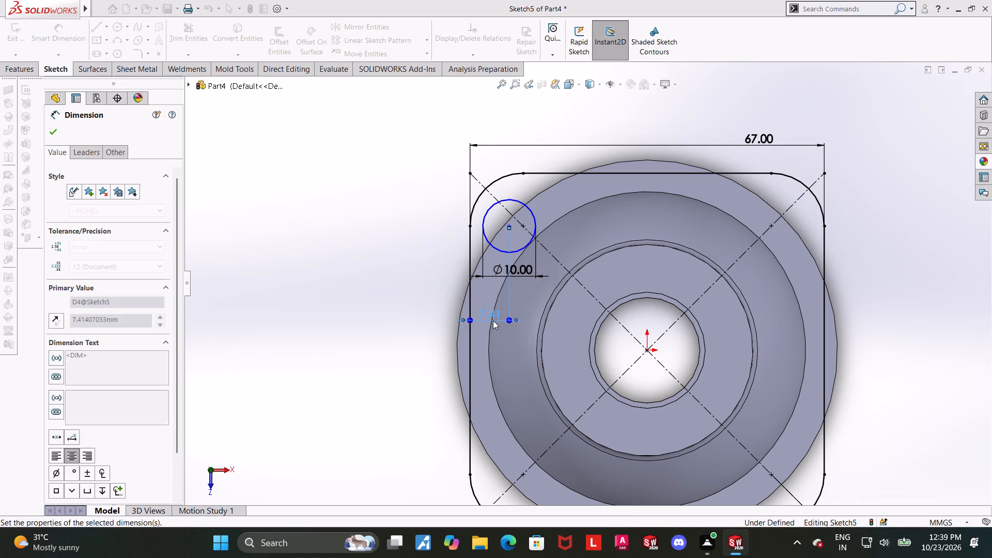
pyautogui.press('Escape')
pyautogui.press('Escape')
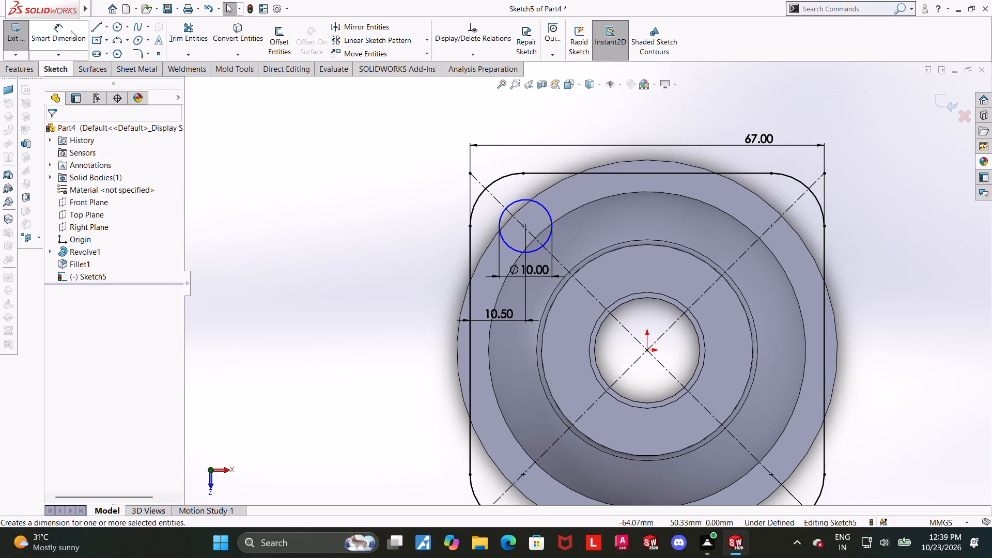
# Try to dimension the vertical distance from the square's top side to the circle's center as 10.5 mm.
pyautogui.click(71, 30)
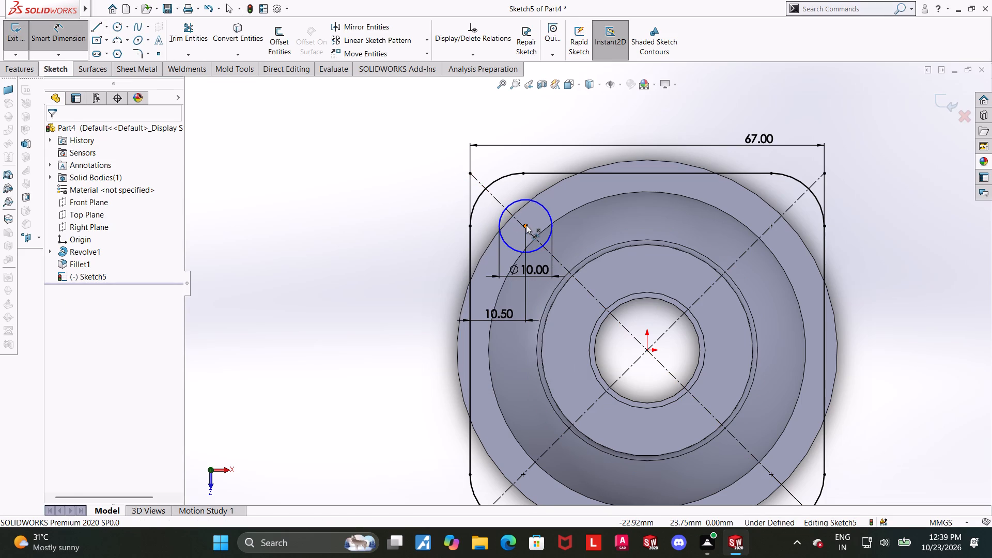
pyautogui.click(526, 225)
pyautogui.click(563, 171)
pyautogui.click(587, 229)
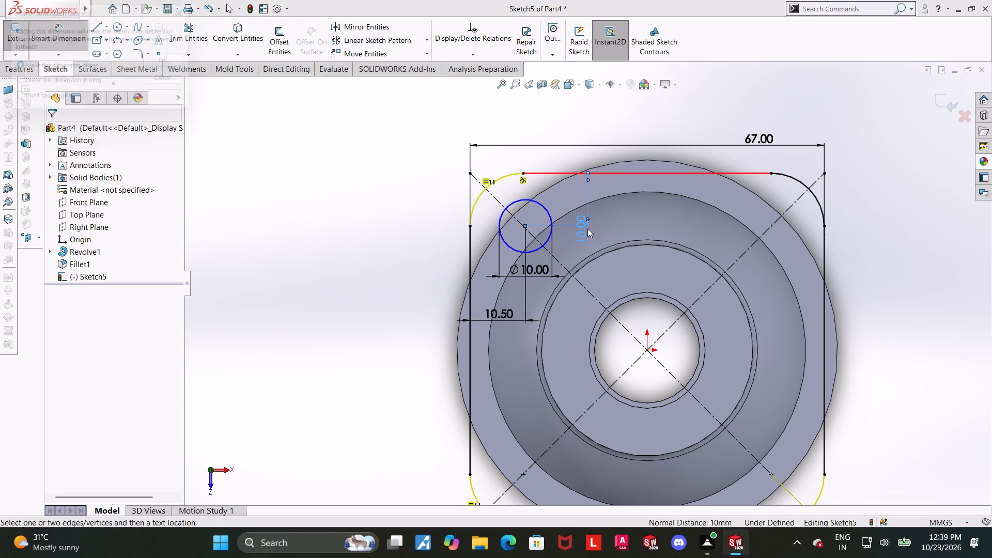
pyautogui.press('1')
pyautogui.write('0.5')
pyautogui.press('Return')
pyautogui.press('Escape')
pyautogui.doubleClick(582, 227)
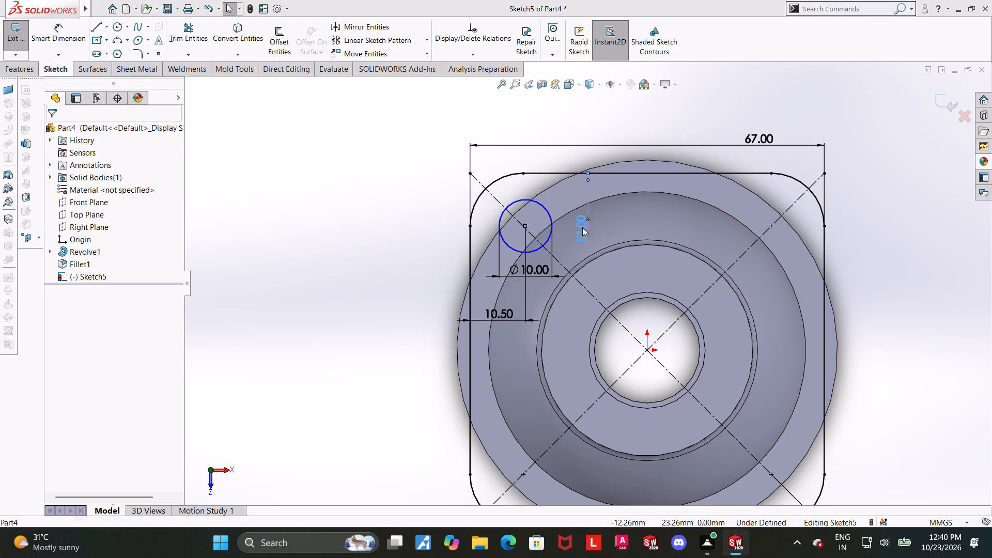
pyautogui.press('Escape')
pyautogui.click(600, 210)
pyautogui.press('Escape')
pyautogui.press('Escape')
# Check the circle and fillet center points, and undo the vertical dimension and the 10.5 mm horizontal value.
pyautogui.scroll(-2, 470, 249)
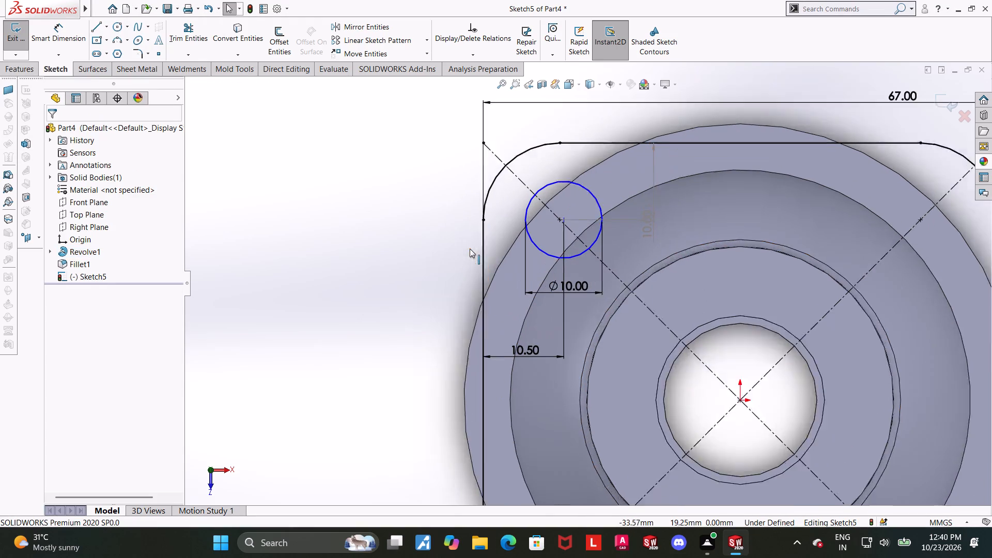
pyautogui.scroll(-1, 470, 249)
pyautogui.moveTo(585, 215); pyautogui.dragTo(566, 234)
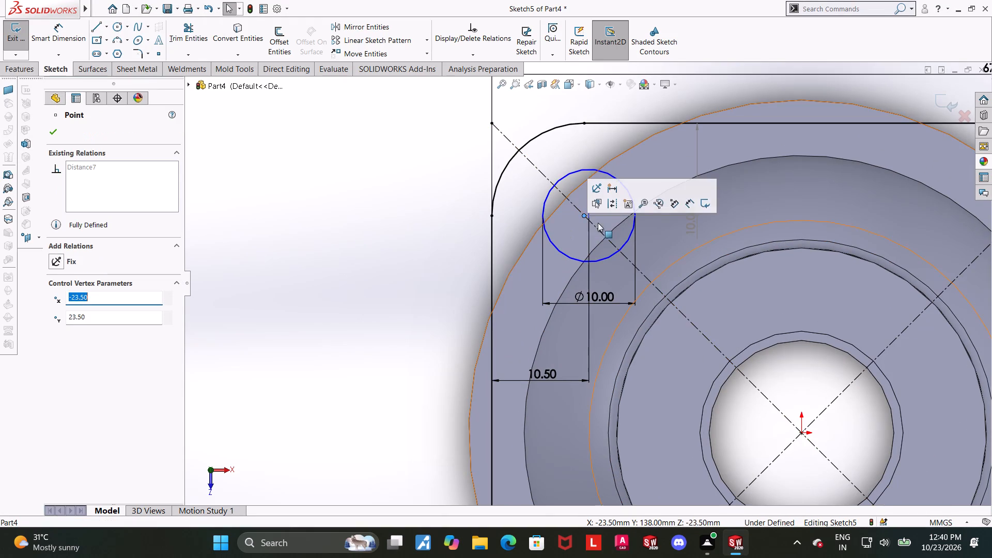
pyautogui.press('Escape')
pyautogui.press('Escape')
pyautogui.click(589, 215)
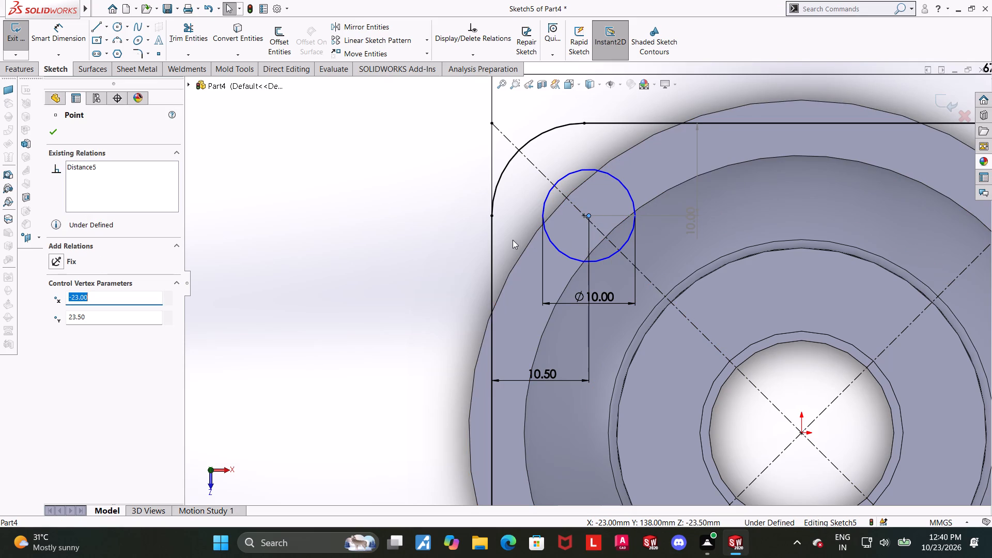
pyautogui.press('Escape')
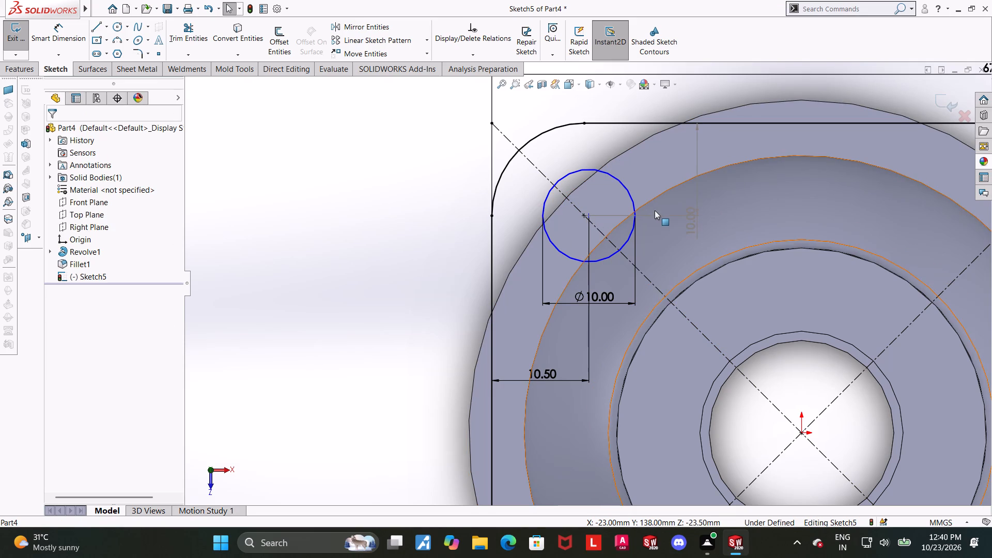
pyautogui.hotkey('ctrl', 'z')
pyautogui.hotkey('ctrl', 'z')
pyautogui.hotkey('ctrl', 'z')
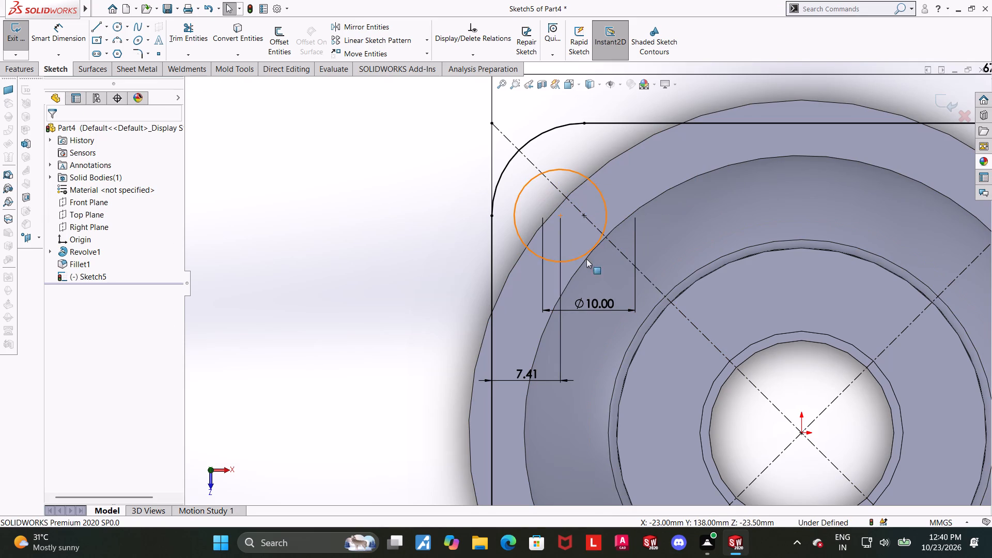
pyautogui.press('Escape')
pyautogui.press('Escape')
# Move the circle down so its center lies about 14.7 mm below the square's top side.
pyautogui.moveTo(563, 213); pyautogui.dragTo(562, 259)
pyautogui.press('Escape')
# Set the horizontal distance from the square's left side to the circle's center to 10.5 mm.
pyautogui.doubleClick(533, 413)
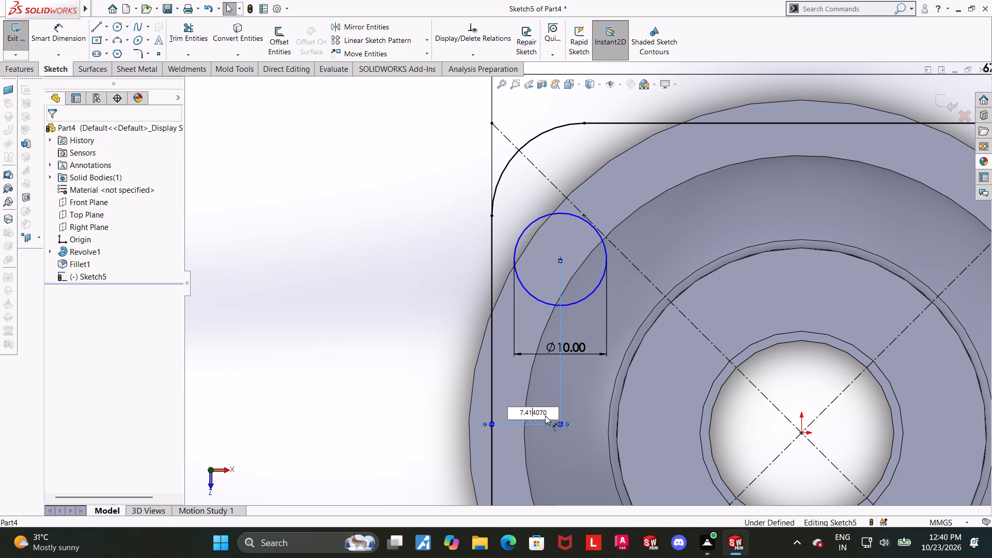
pyautogui.moveTo(547, 413); pyautogui.dragTo(480, 408)
pyautogui.write('10.5')
pyautogui.press('Return')
pyautogui.press('Escape')
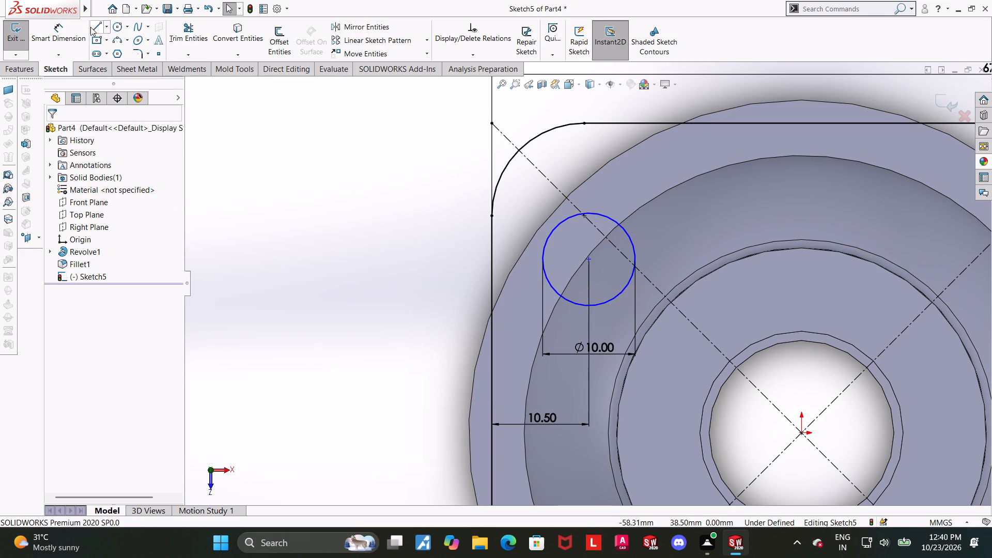
# Dimension the vertical distance from the square's top side to the circle's center as 10.5 mm.
pyautogui.click(66, 32)
pyautogui.click(587, 261)
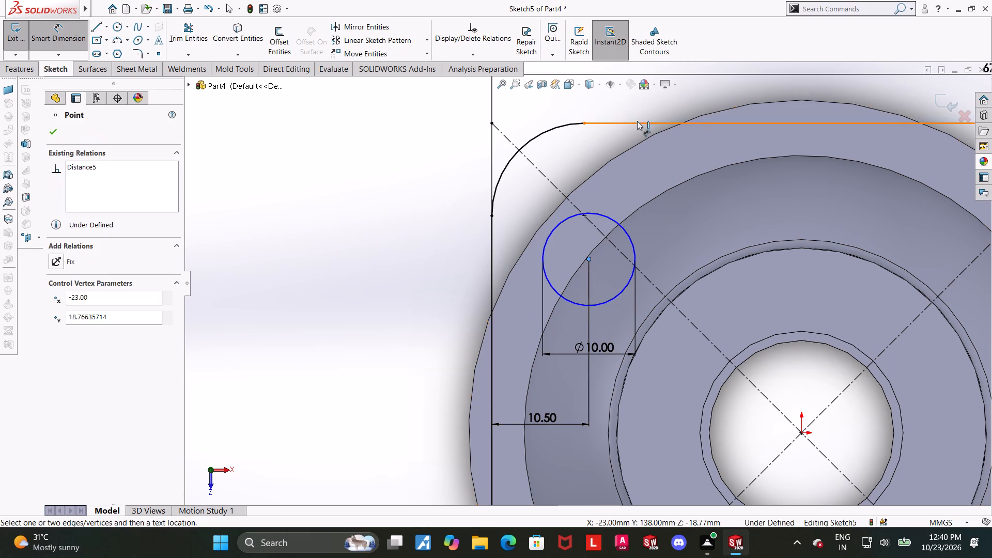
pyautogui.click(637, 121)
pyautogui.click(658, 185)
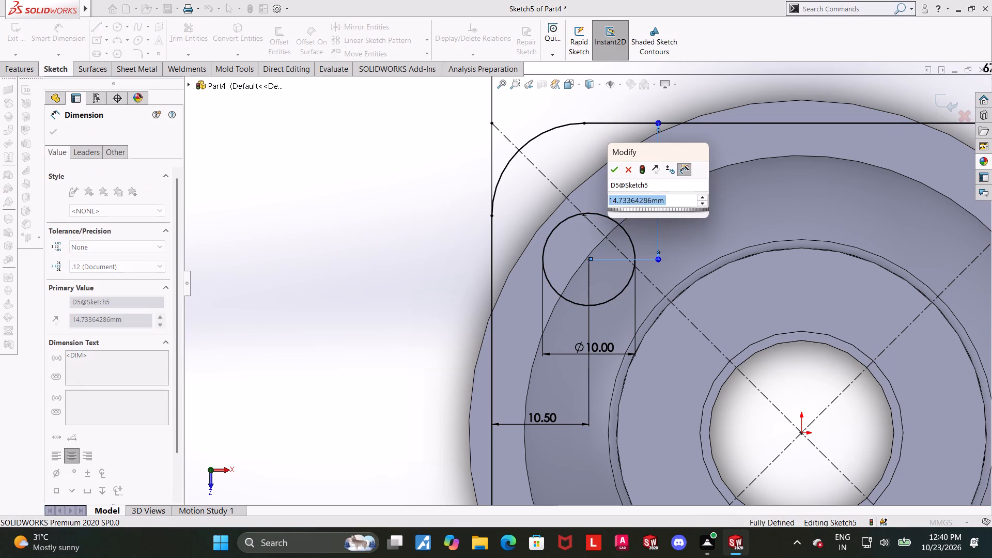
pyautogui.write('10.5')
pyautogui.press('Return')
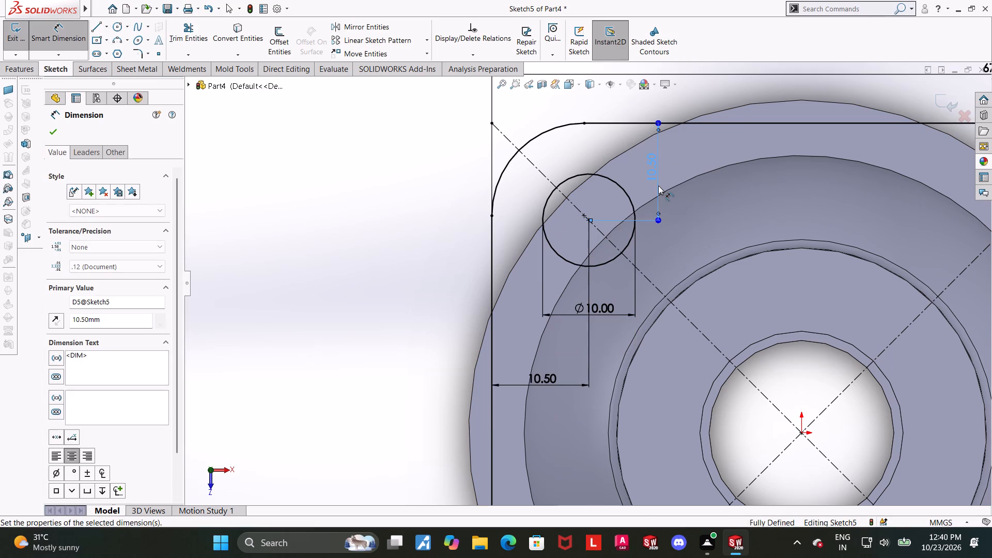
pyautogui.press('Escape')
pyautogui.scroll(7, 682, 214)
pyautogui.click(807, 340)
pyautogui.scroll(-1, 712, 332)
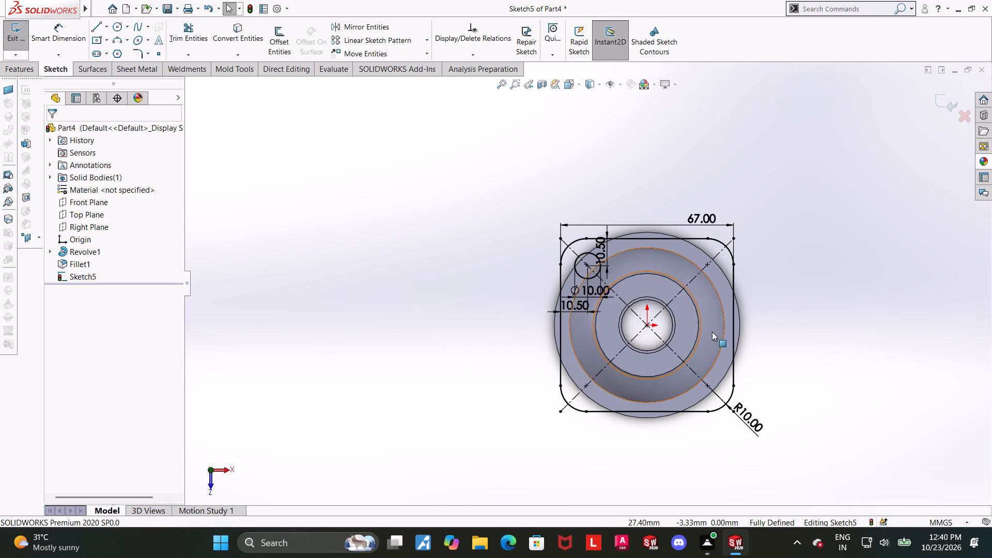
# Draw a vertical construction centerline about 14 mm long upward from the origin.
pyautogui.scroll(-3, 712, 332)
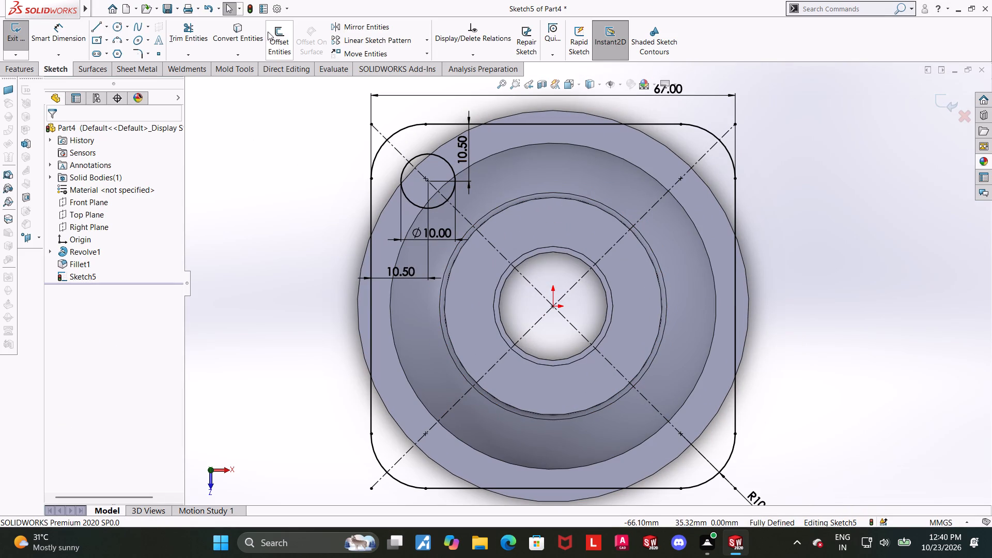
pyautogui.click(106, 26)
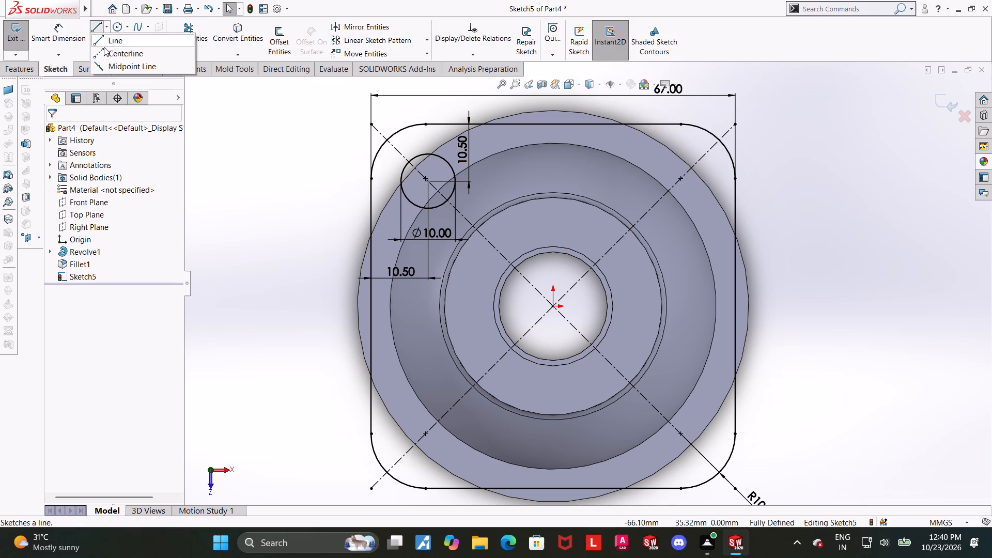
pyautogui.click(104, 47)
pyautogui.click(552, 308)
pyautogui.click(552, 230)
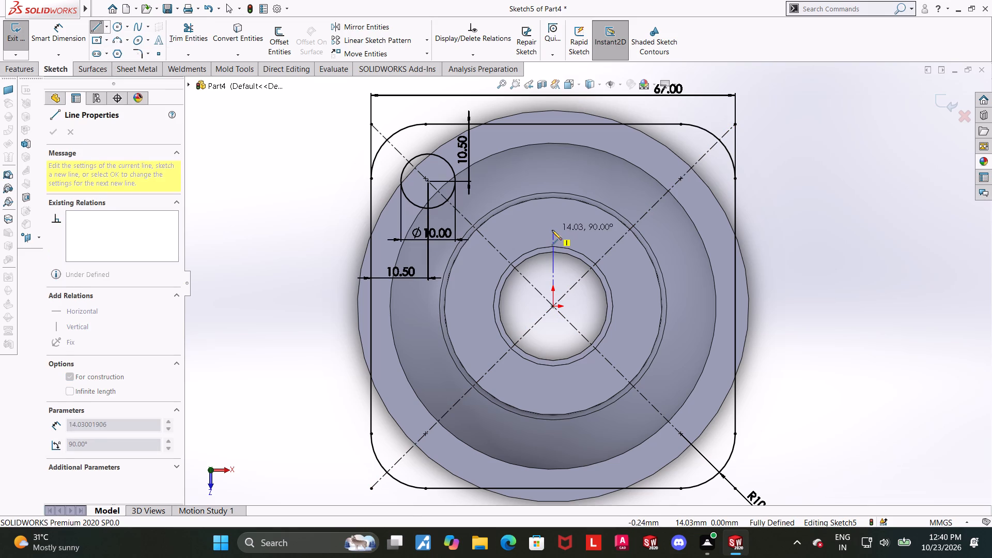
pyautogui.press('Escape')
pyautogui.press('Escape')
pyautogui.press('Escape')
# Mirror the 10 mm corner circle about the vertical centerline to the square's other upper corner.
pyautogui.click(371, 28)
pyautogui.click(430, 156)
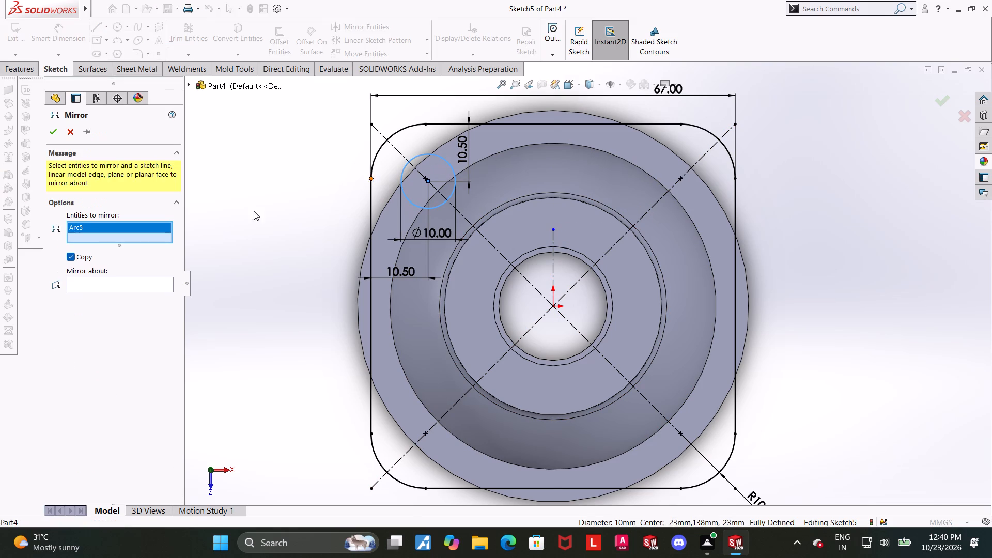
pyautogui.click(139, 286)
pyautogui.click(551, 263)
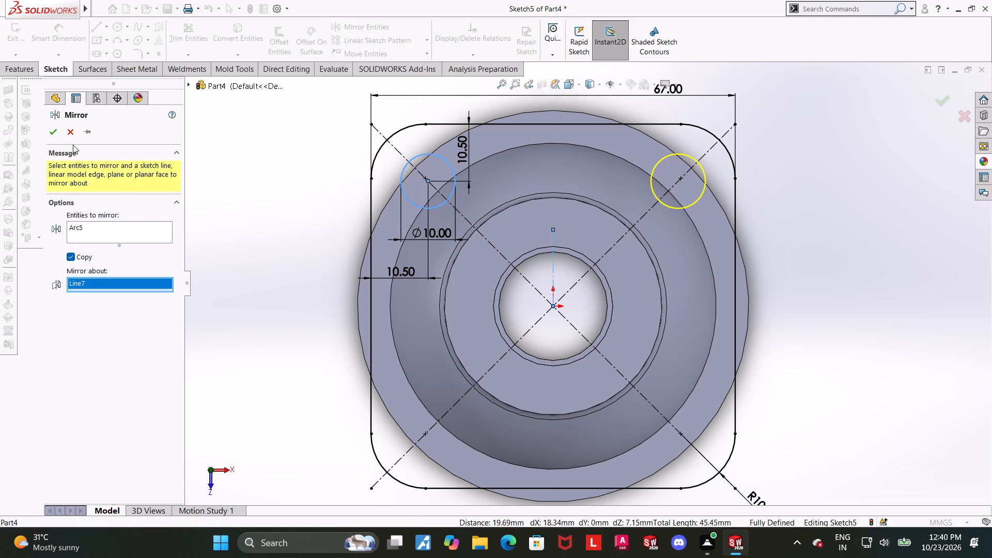
pyautogui.click(56, 133)
pyautogui.press('Escape')
pyautogui.scroll(3, 685, 193)
pyautogui.scroll(-2, 682, 185)
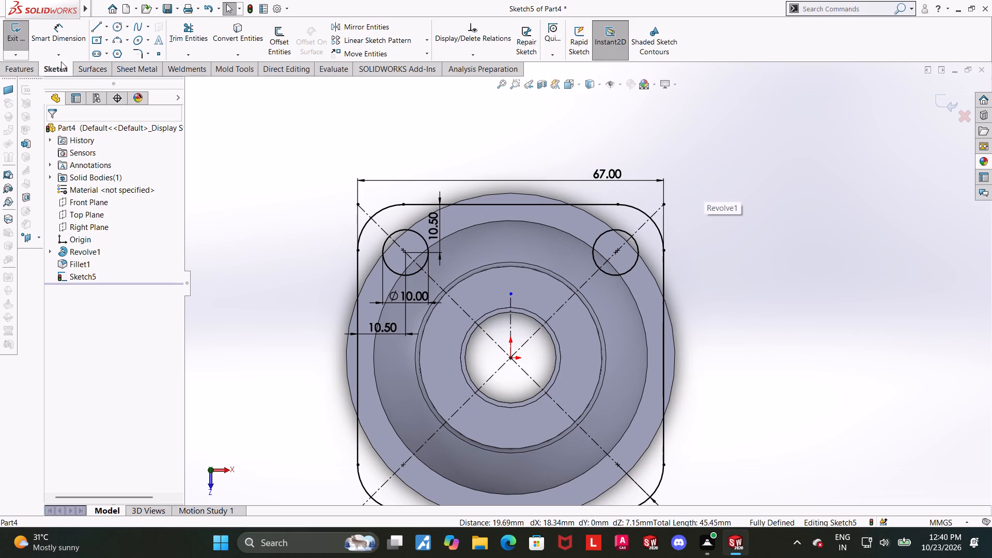
# Check the distance between the two upper circle centers without keeping a dimension.
pyautogui.click(60, 30)
pyautogui.scroll(-3, 461, 276)
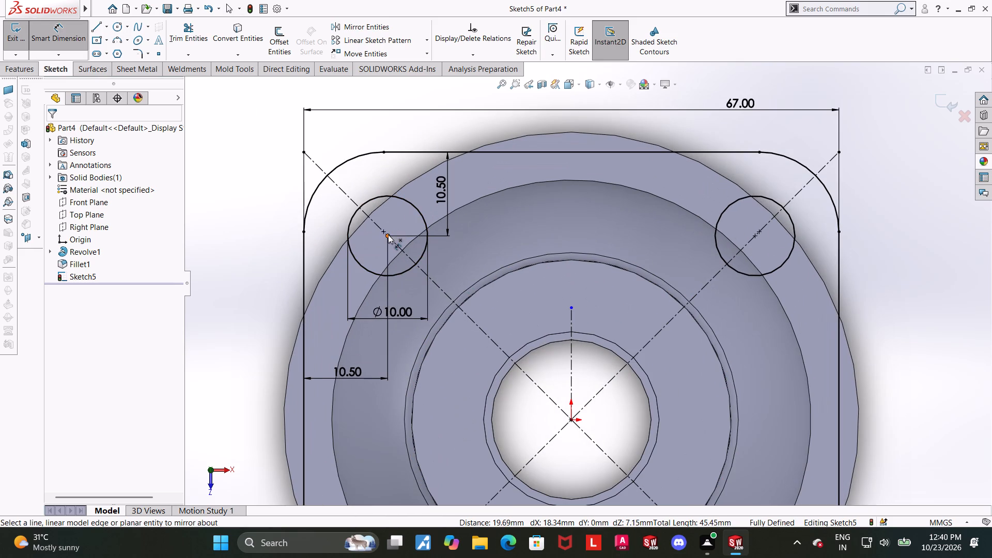
pyautogui.click(388, 235)
pyautogui.click(755, 237)
pyautogui.scroll(3, 731, 237)
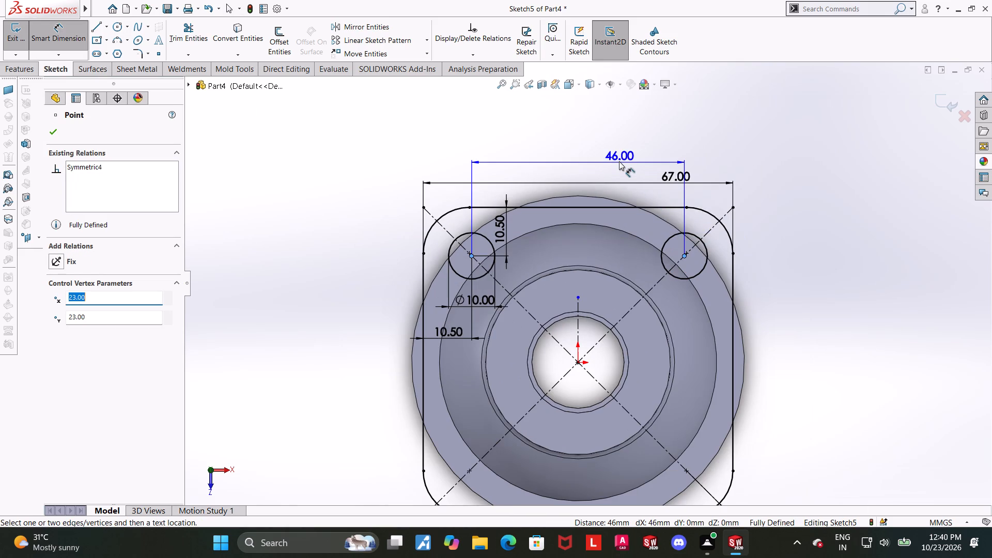
pyautogui.press('Escape')
pyautogui.press('Escape')
pyautogui.press('Escape')
pyautogui.scroll(3, 815, 338)
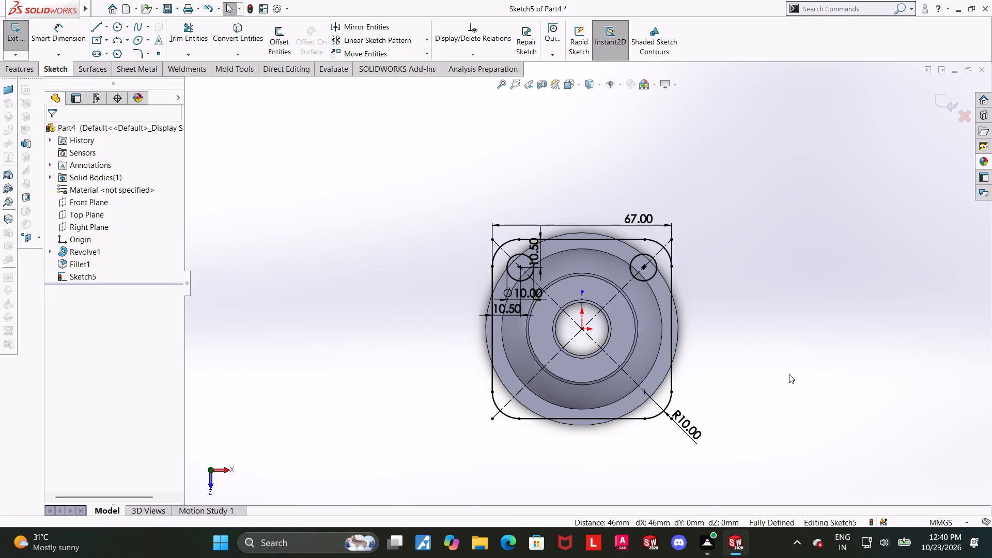
# Draw a horizontal construction centerline from the origin toward the square's right side.
pyautogui.scroll(-2, 739, 381)
pyautogui.press('Escape')
pyautogui.click(107, 30)
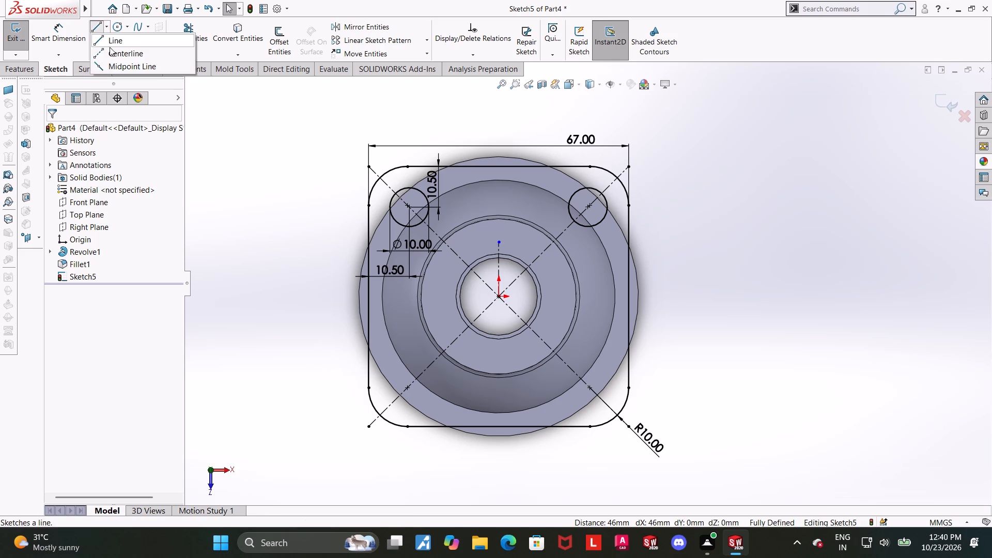
pyautogui.click(118, 55)
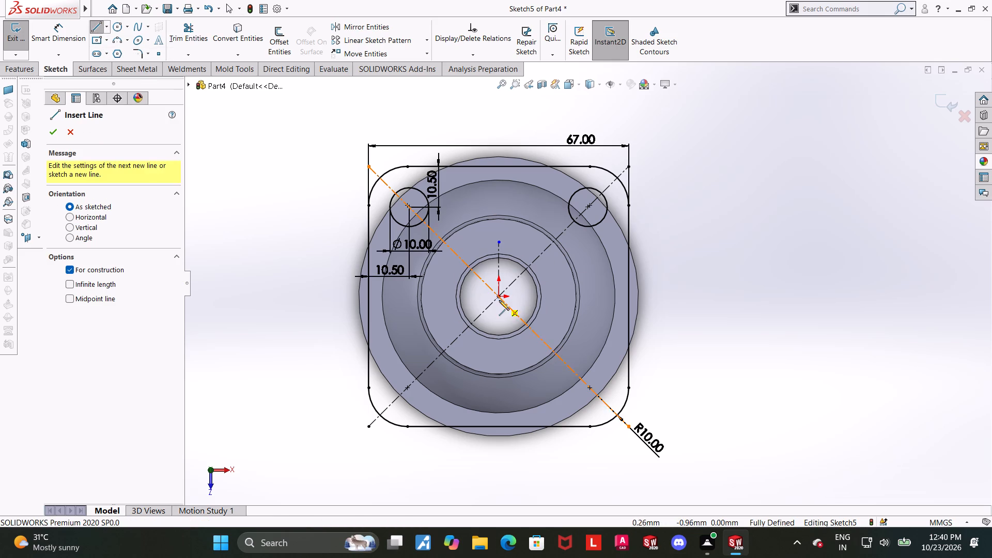
pyautogui.click(498, 298)
pyautogui.click(561, 297)
pyautogui.press('Escape')
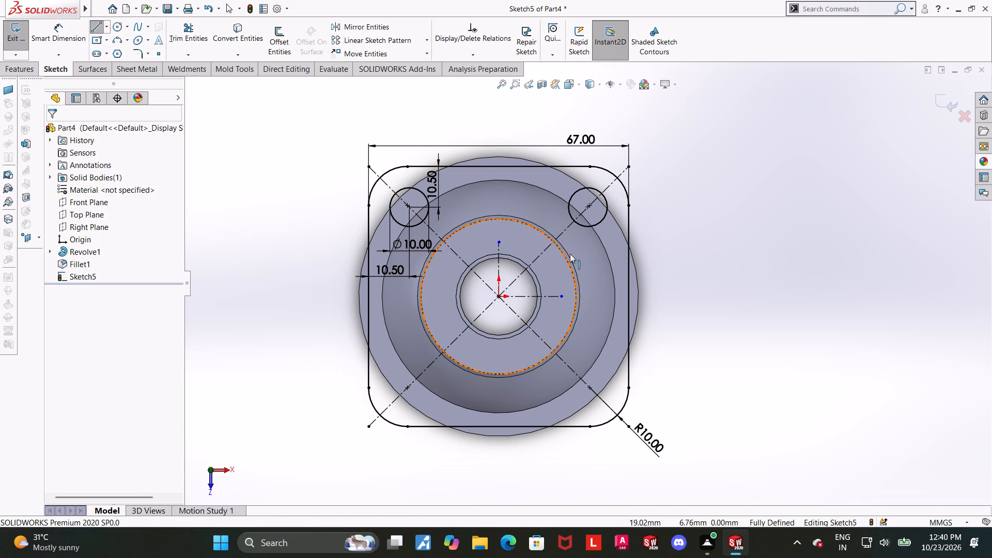
pyautogui.press('Escape')
pyautogui.press('Escape')
# Mirror both upper 10 mm circles about the horizontal centerline to the square's lower corners.
pyautogui.click(331, 30)
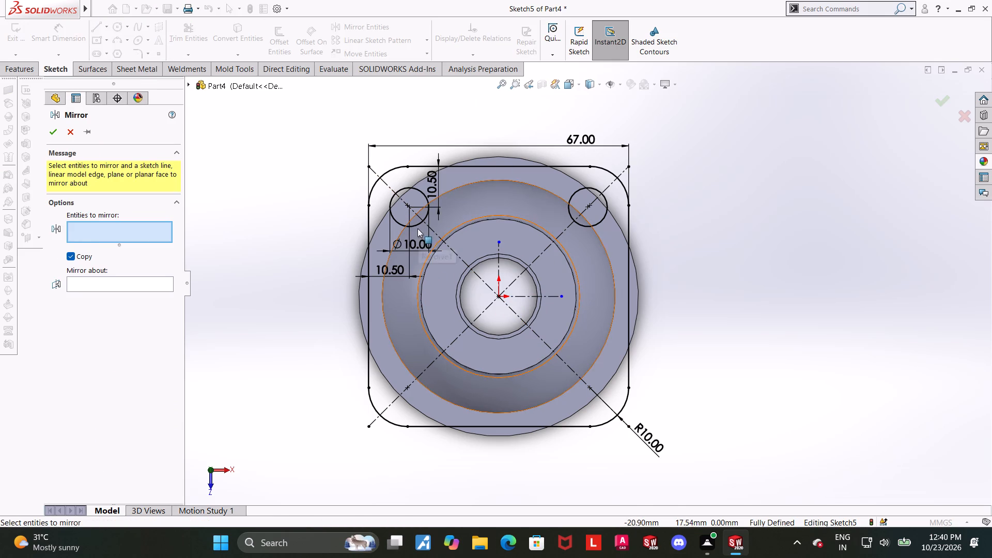
pyautogui.click(416, 225)
pyautogui.click(576, 222)
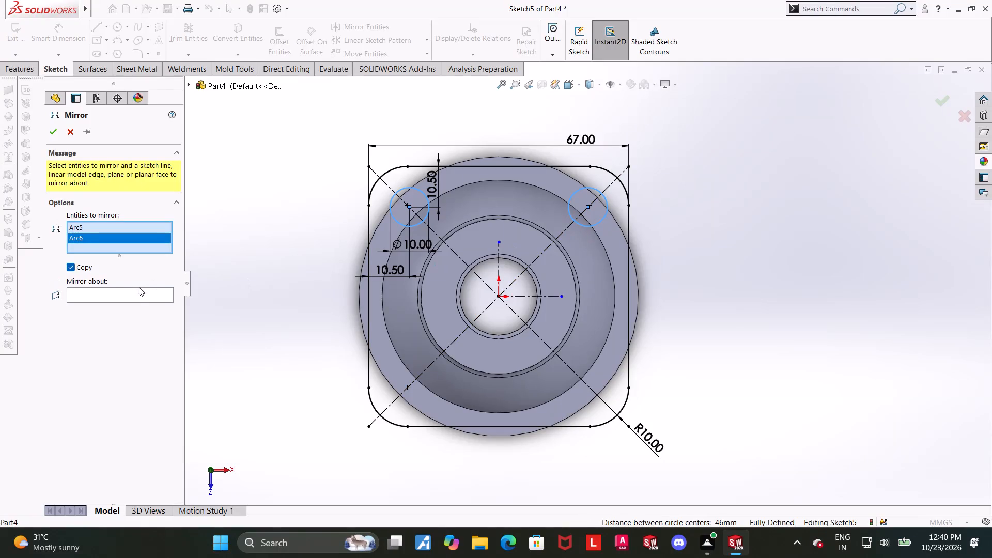
pyautogui.click(138, 293)
pyautogui.click(527, 299)
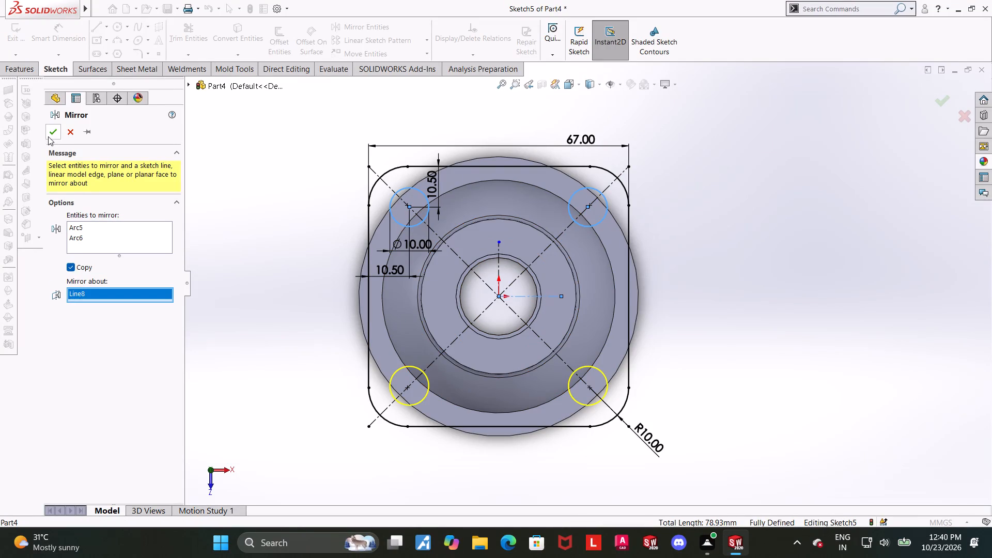
pyautogui.click(48, 136)
pyautogui.click(714, 304)
# Finish the flange sketch and extrude it as an 8 mm blind boss merged with the revolved body.
pyautogui.scroll(3, 708, 304)
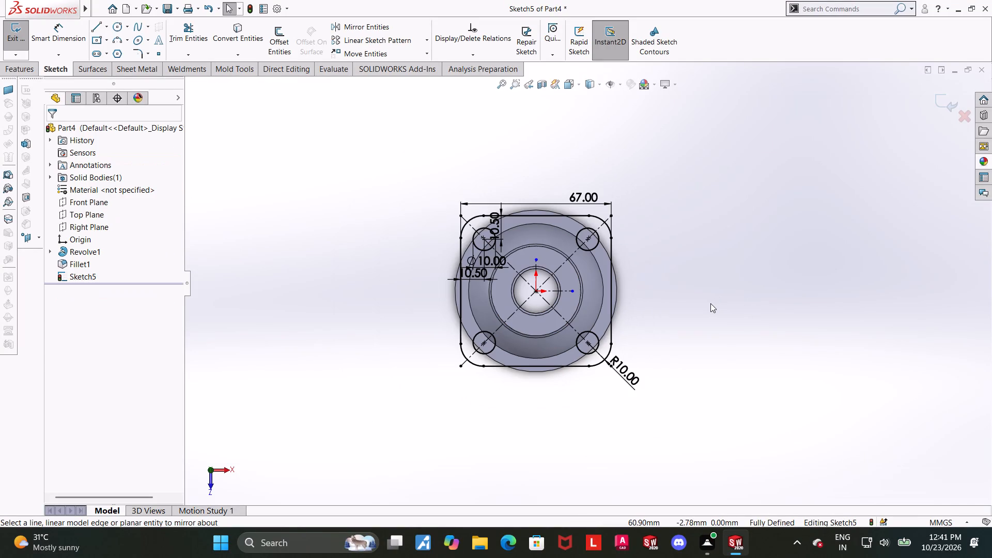
pyautogui.scroll(-1, 624, 392)
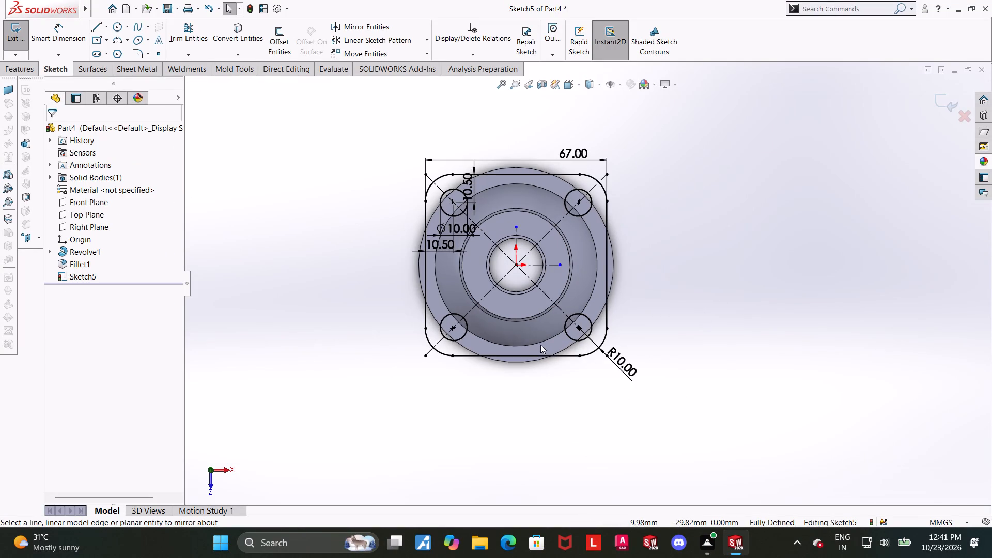
pyautogui.scroll(-1, 531, 374)
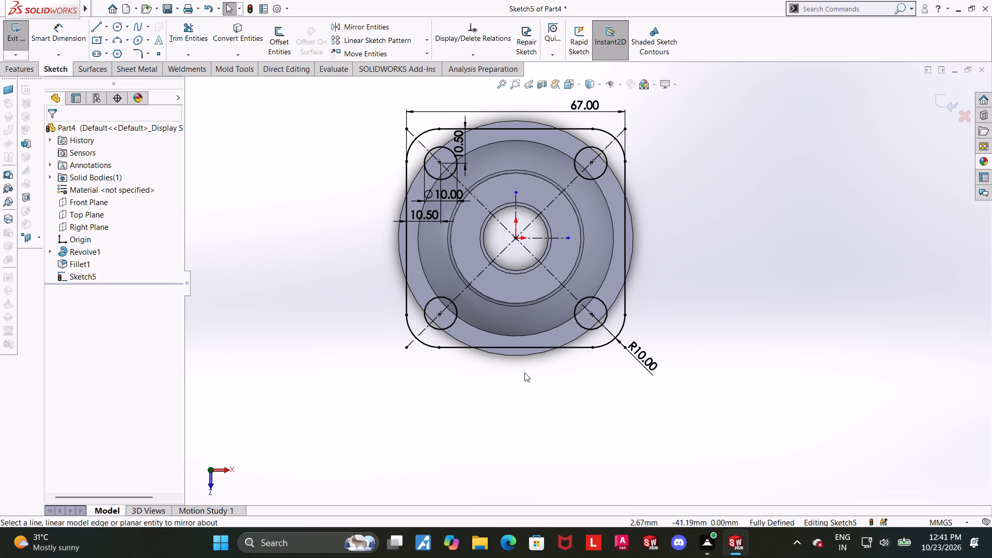
pyautogui.moveTo(524, 373); pyautogui.dragTo(523, 347, button='middle')
pyautogui.scroll(2, 524, 347)
pyautogui.scroll(-1, 639, 197)
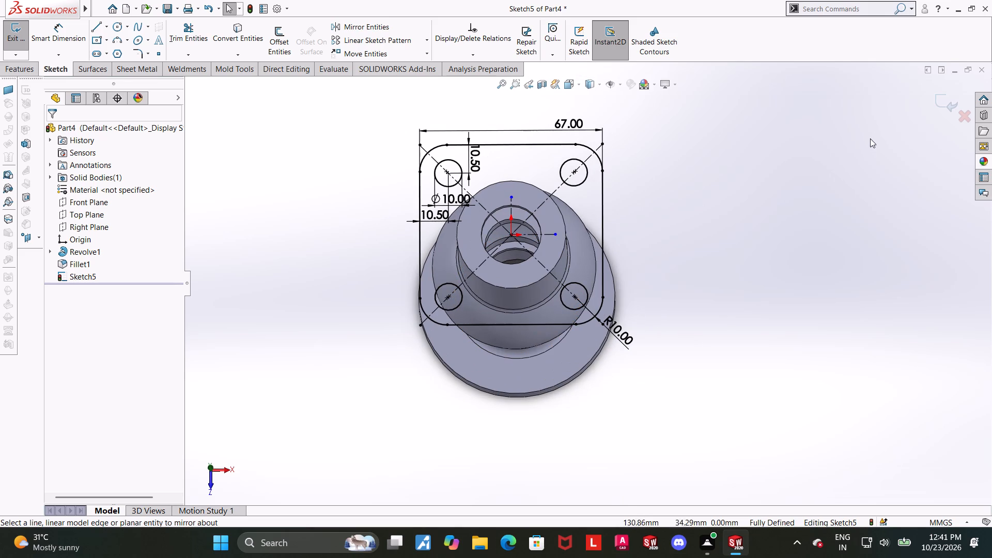
pyautogui.click(935, 102)
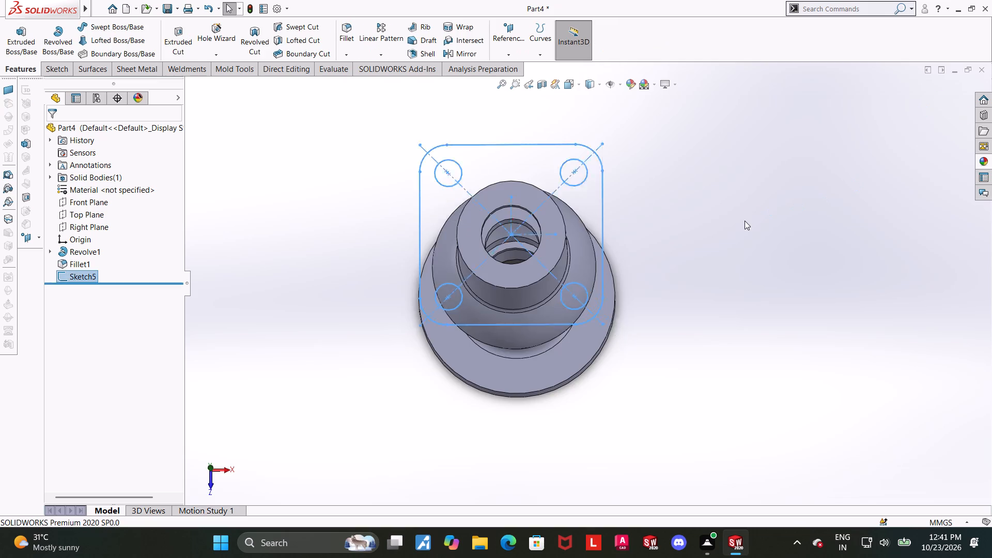
pyautogui.scroll(2, 745, 221)
pyautogui.moveTo(649, 291); pyautogui.dragTo(643, 193, button='middle')
pyautogui.click(9, 42)
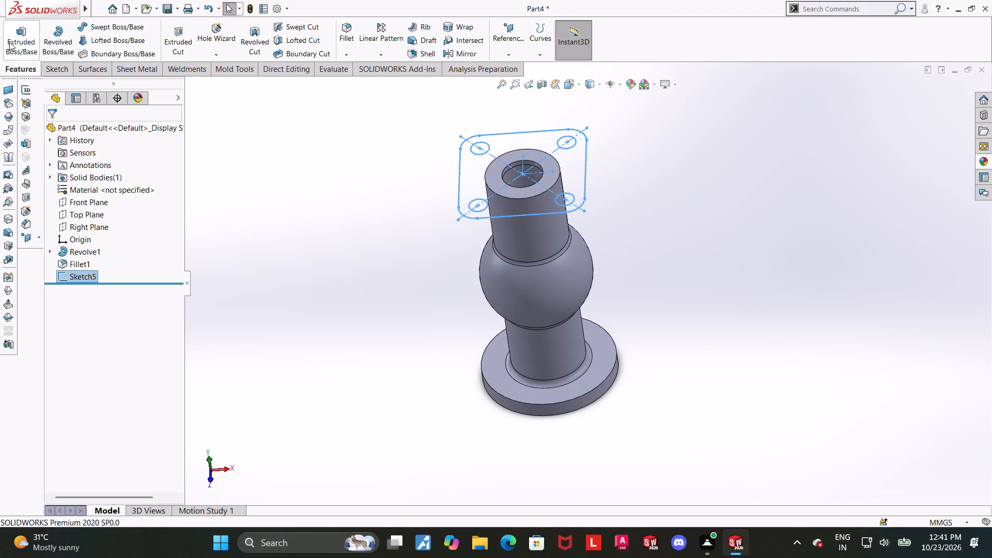
pyautogui.click(48, 134)
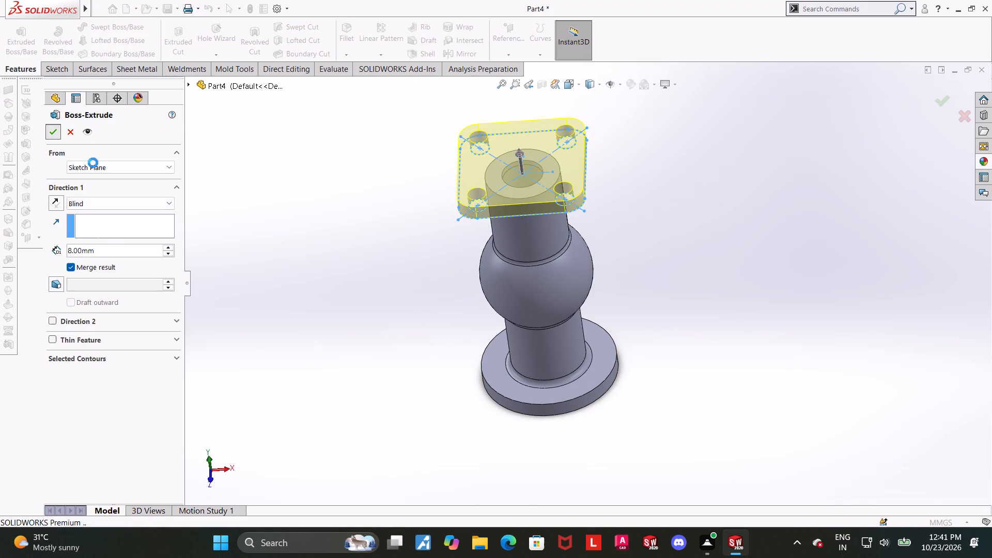
pyautogui.click(343, 259)
# Examine the square top flange and its corner holes from several angles.
pyautogui.moveTo(766, 260); pyautogui.dragTo(765, 168, button='middle')
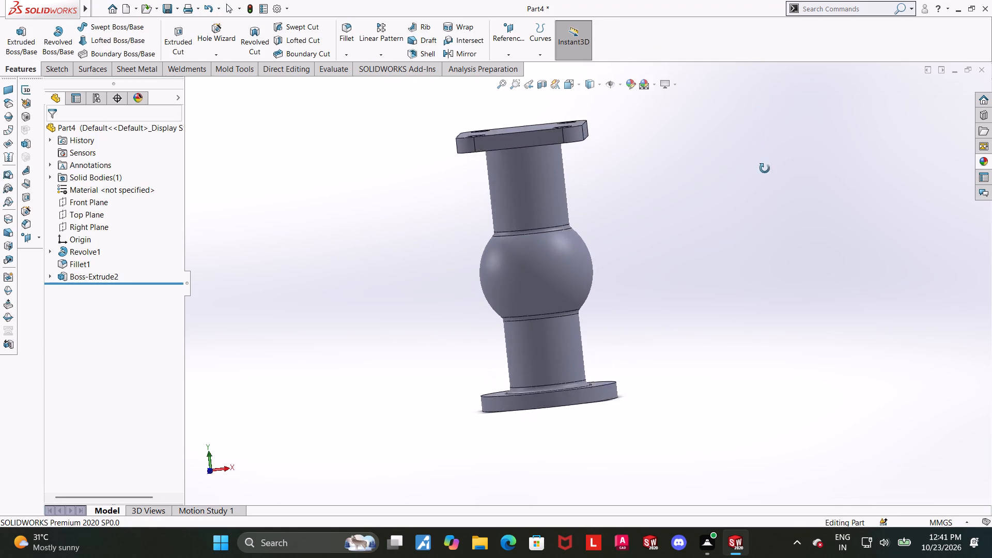
pyautogui.moveTo(765, 168); pyautogui.dragTo(770, 187, button='middle')
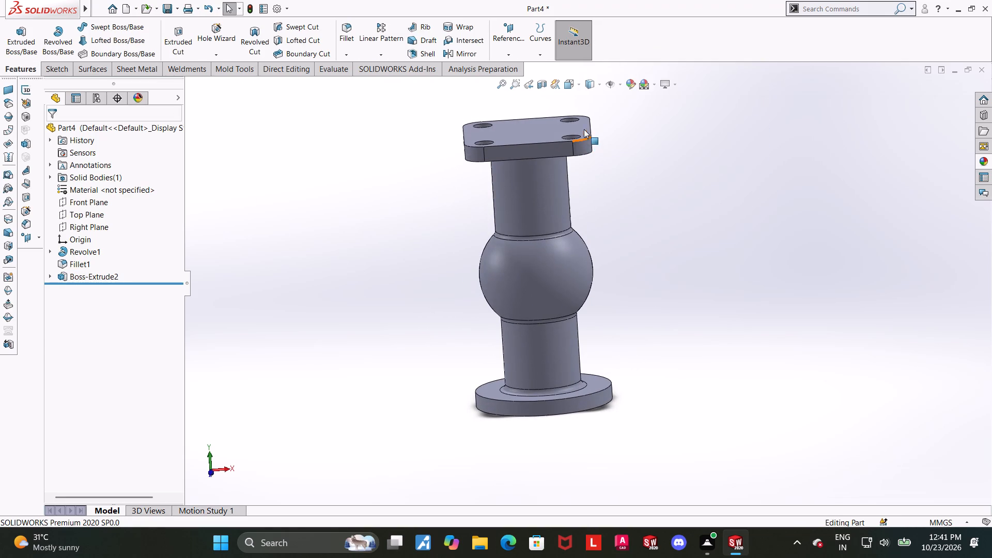
pyautogui.scroll(3, 487, 255)
pyautogui.click(724, 237)
pyautogui.scroll(-3, 543, 269)
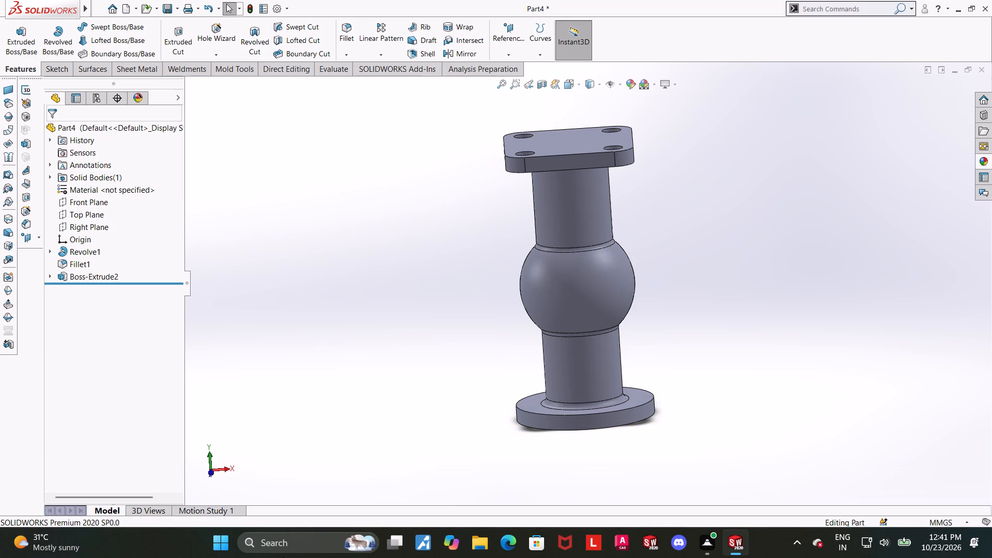
pyautogui.scroll(2, 788, 229)
pyautogui.scroll(-3, 672, 198)
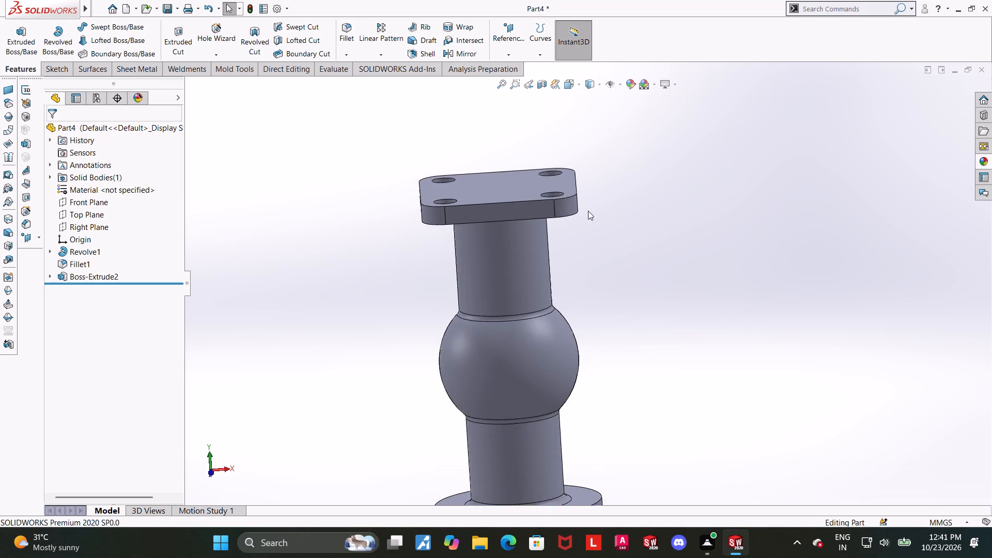
pyautogui.scroll(-3, 475, 191)
pyautogui.moveTo(524, 224); pyautogui.dragTo(537, 237, button='middle')
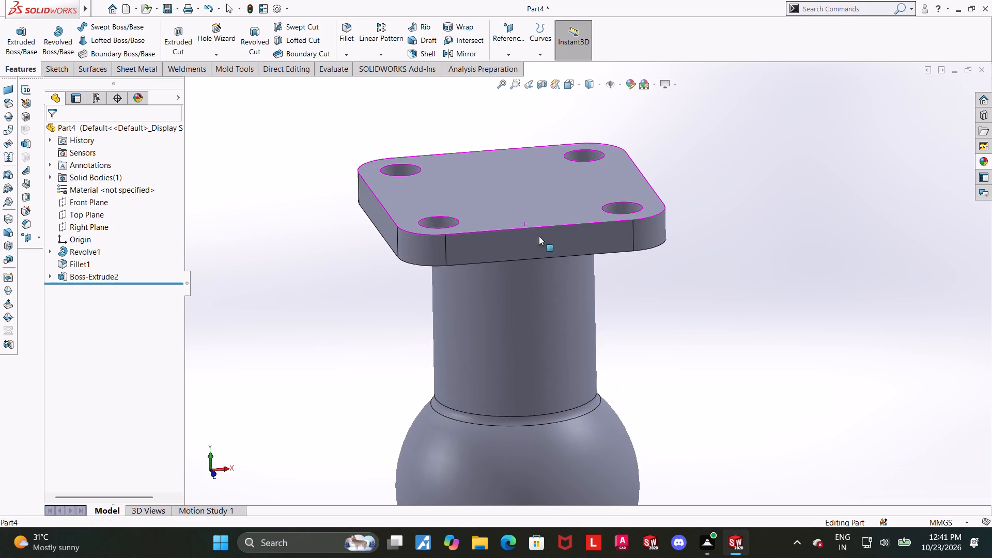
# Section the part through its middle and examine in Front view where the square flange meets the bore.
pyautogui.click(543, 86)
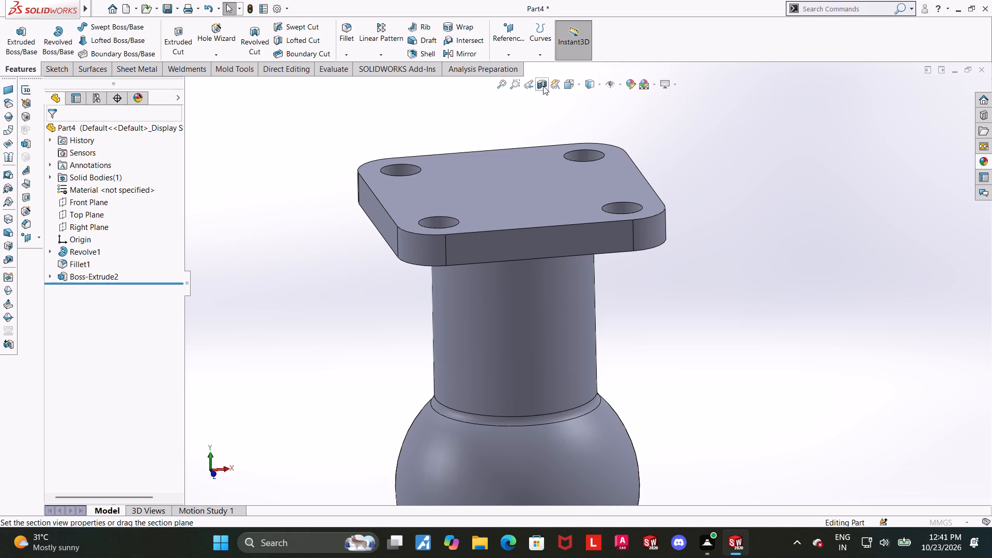
pyautogui.click(48, 131)
pyautogui.click(758, 271)
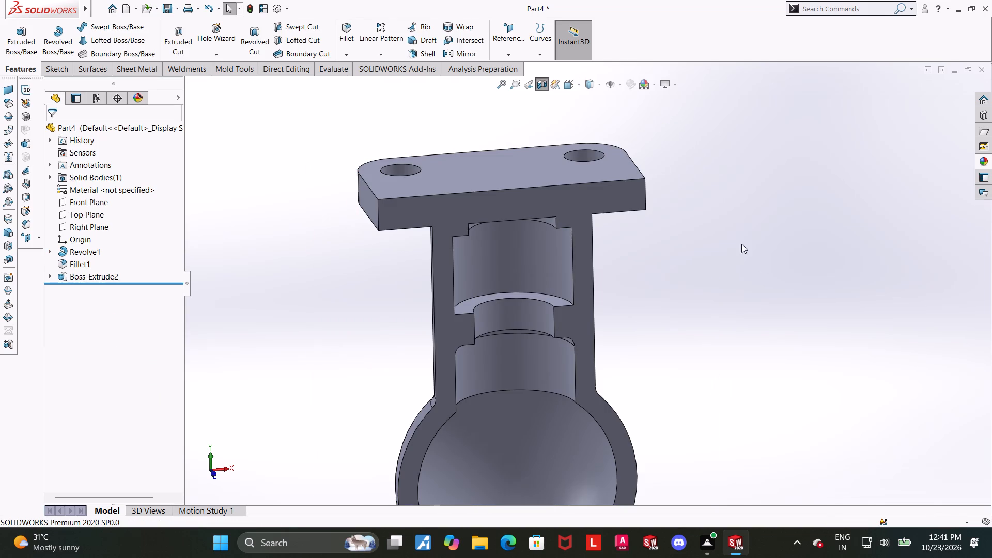
pyautogui.click(565, 80)
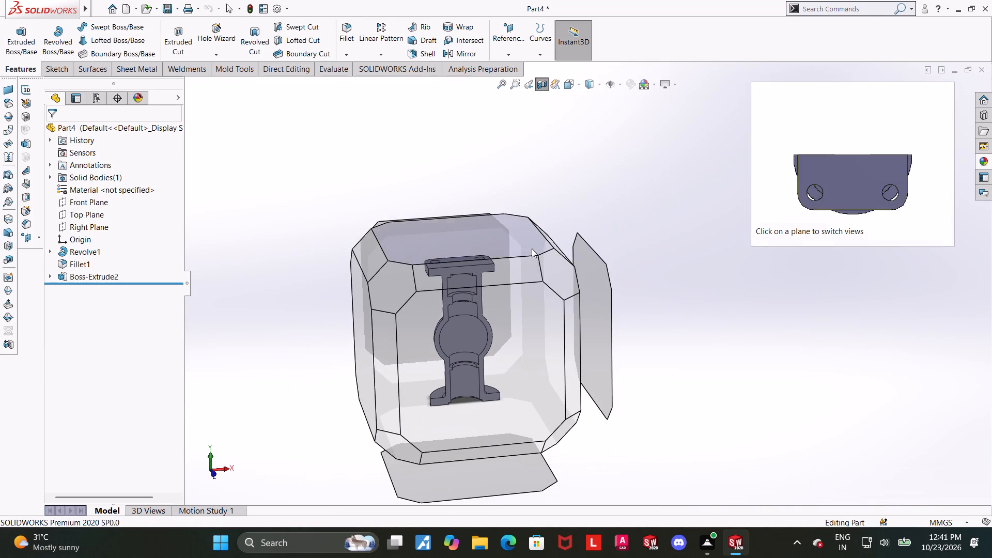
pyautogui.click(500, 276)
pyautogui.click(570, 83)
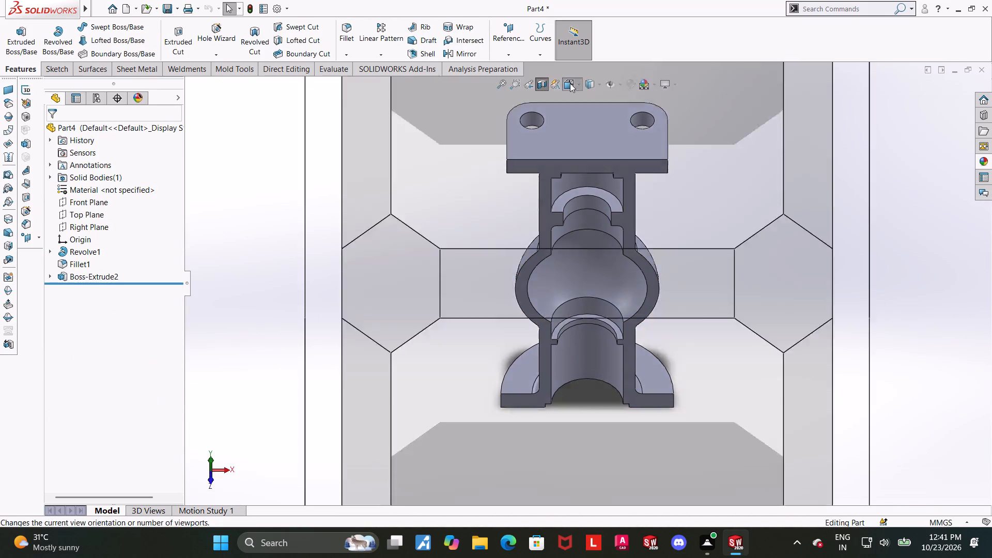
pyautogui.click(448, 384)
pyautogui.scroll(3, 727, 141)
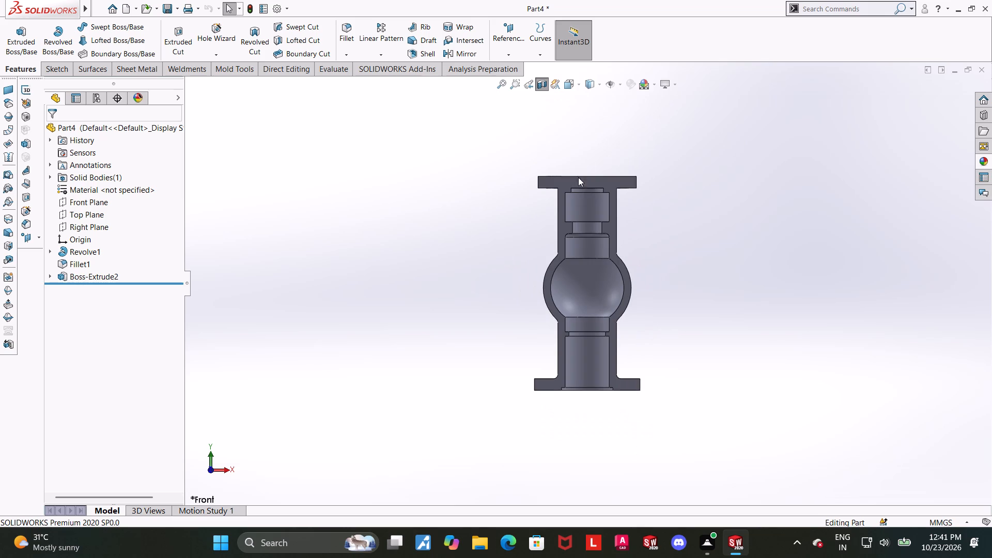
pyautogui.scroll(-5, 649, 139)
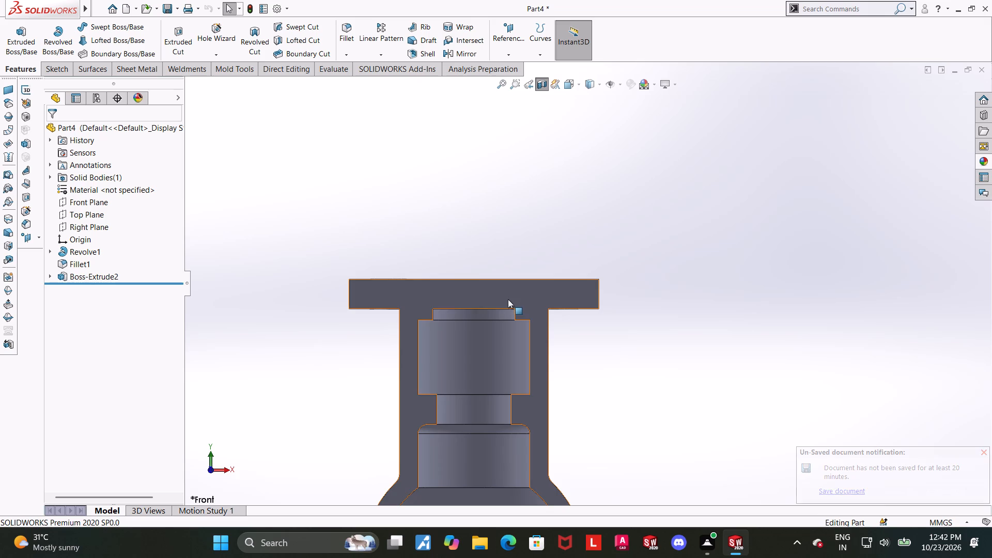
pyautogui.scroll(1, 571, 348)
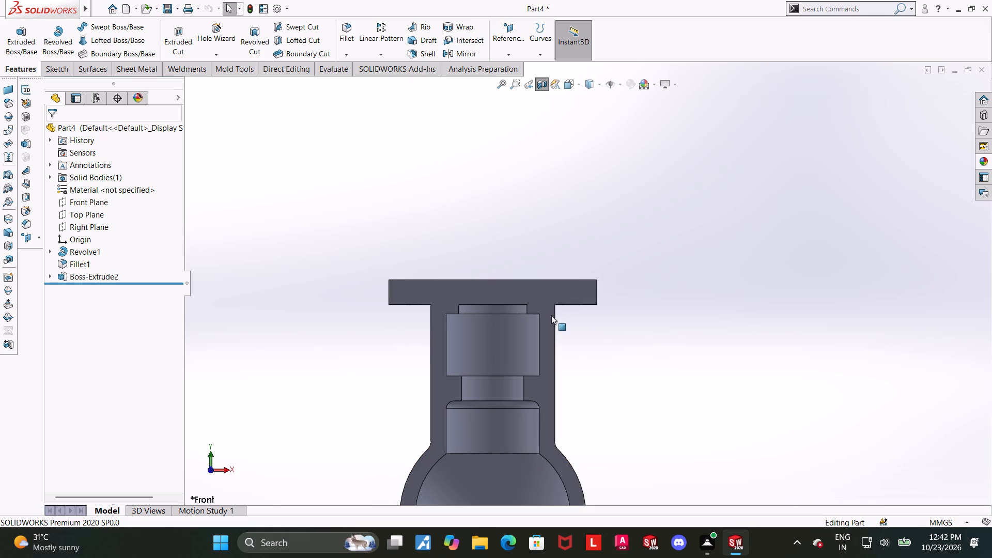
pyautogui.scroll(-1, 515, 303)
pyautogui.scroll(9, 516, 300)
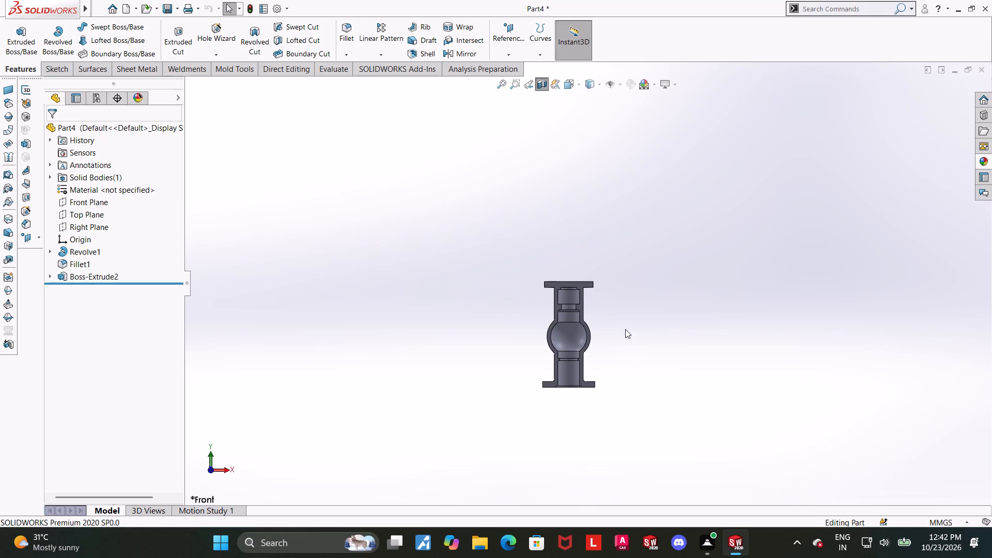
# Sketch on the Front Plane a closed stepped profile right of the flange's axis, 8 mm high, about 16 mm wide, with a 2 by 4 mm notch.
pyautogui.scroll(-5, 603, 288)
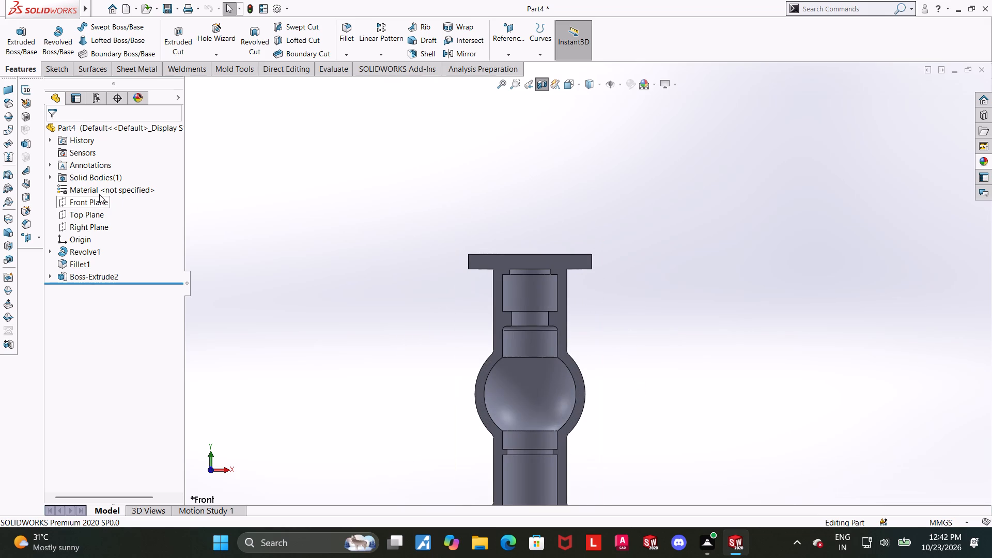
pyautogui.click(97, 199)
pyautogui.click(102, 184)
pyautogui.scroll(-2, 579, 293)
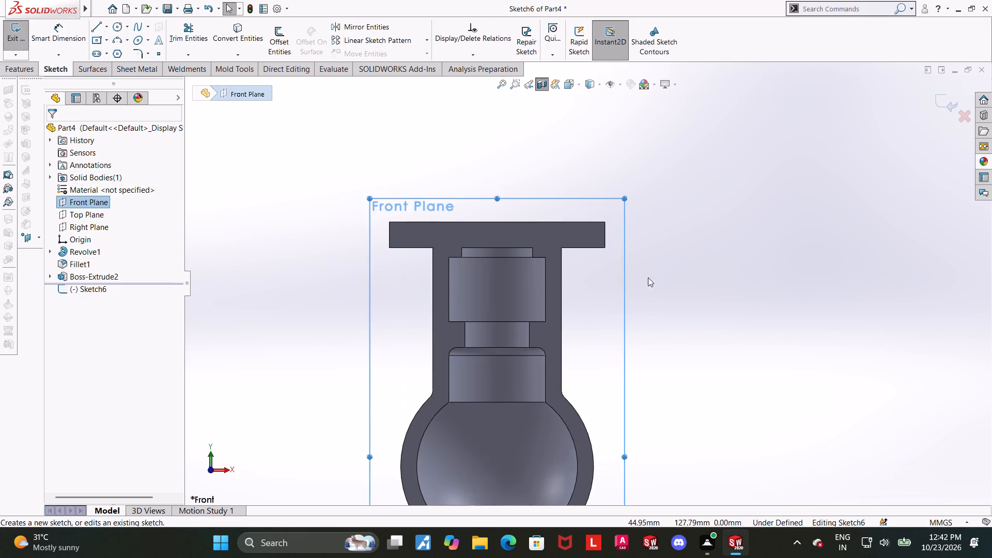
pyautogui.scroll(-2, 648, 277)
pyautogui.click(665, 267)
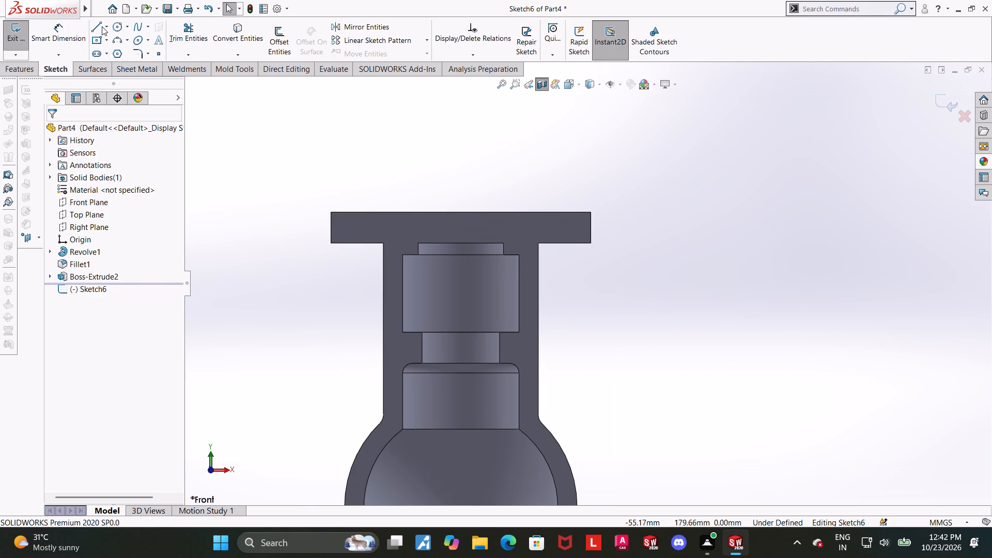
pyautogui.click(97, 26)
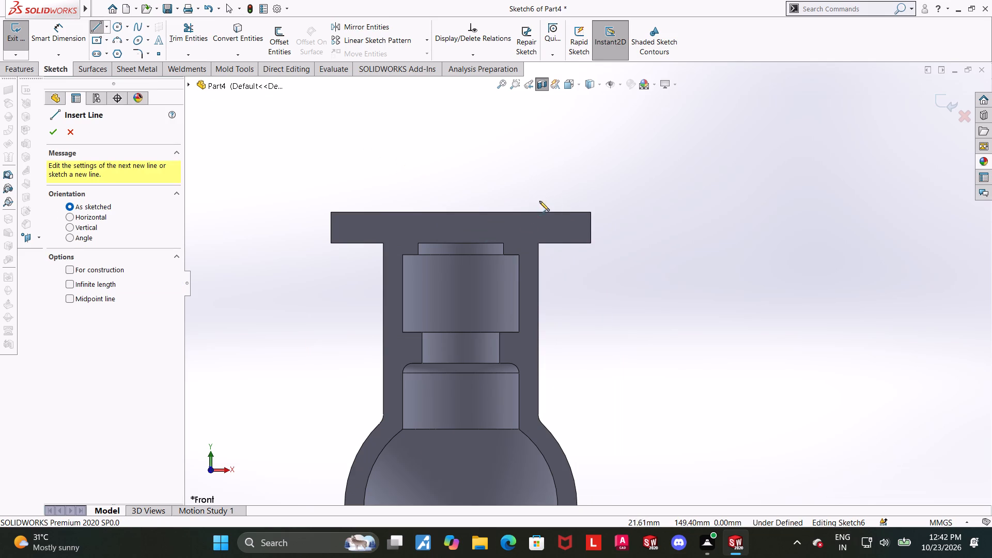
pyautogui.click(461, 243)
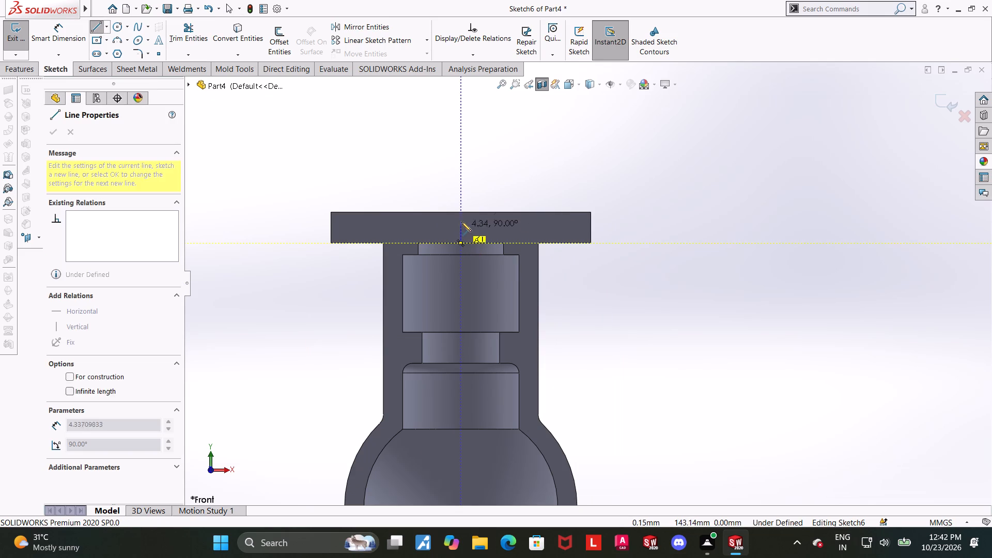
pyautogui.click(461, 214)
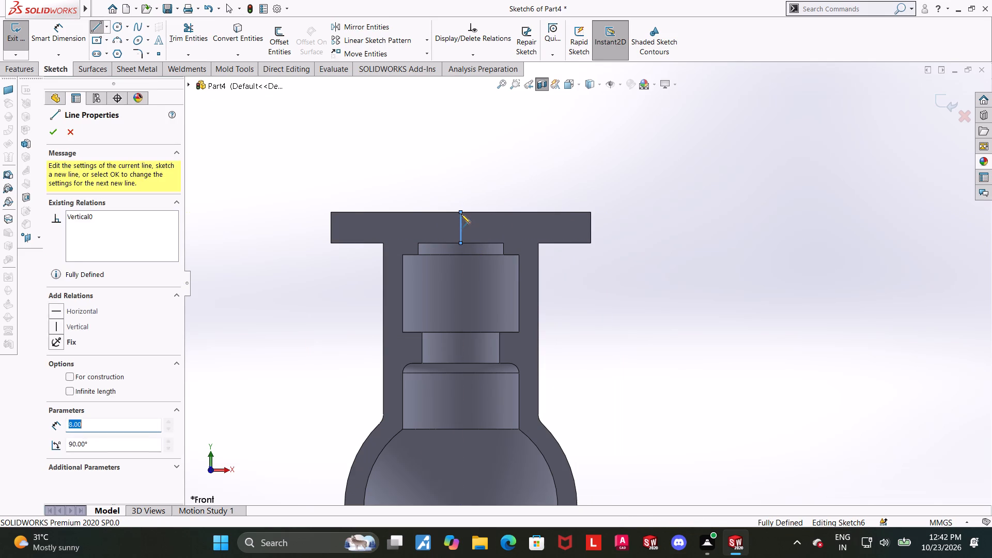
pyautogui.click(522, 214)
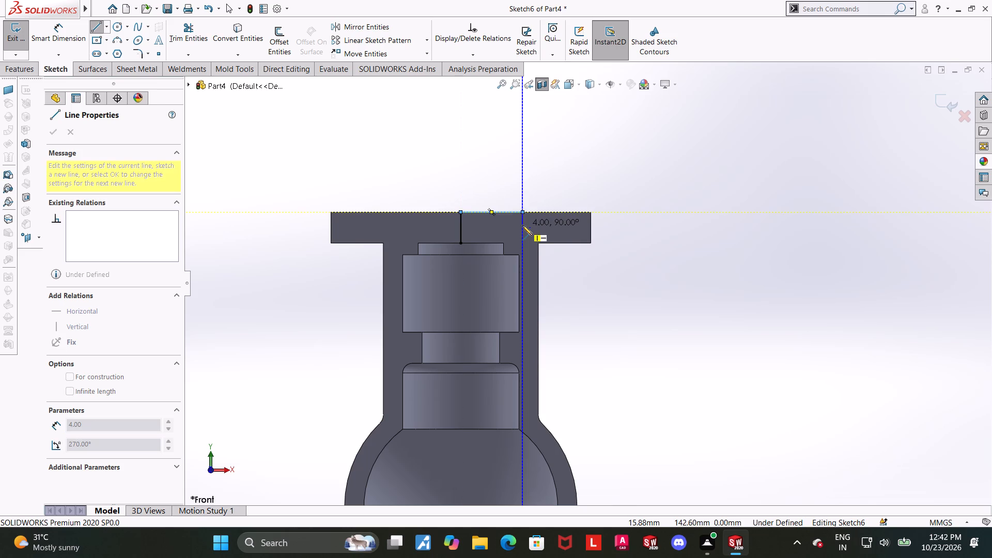
pyautogui.click(522, 225)
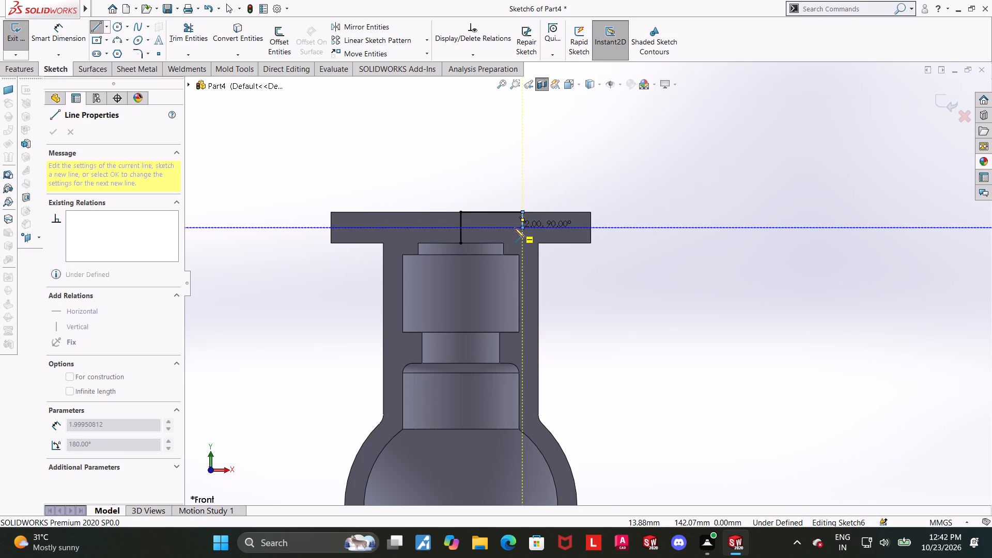
pyautogui.click(515, 228)
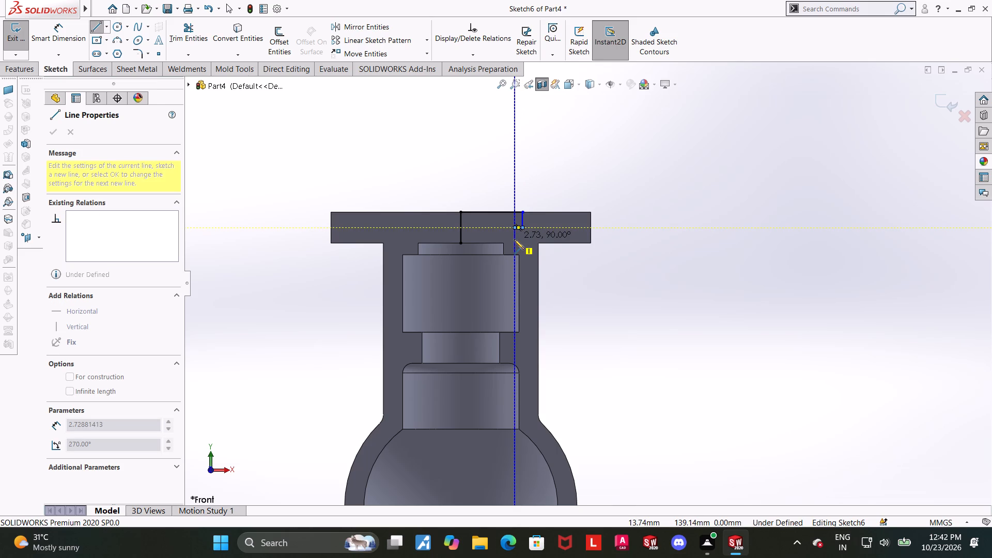
pyautogui.click(514, 241)
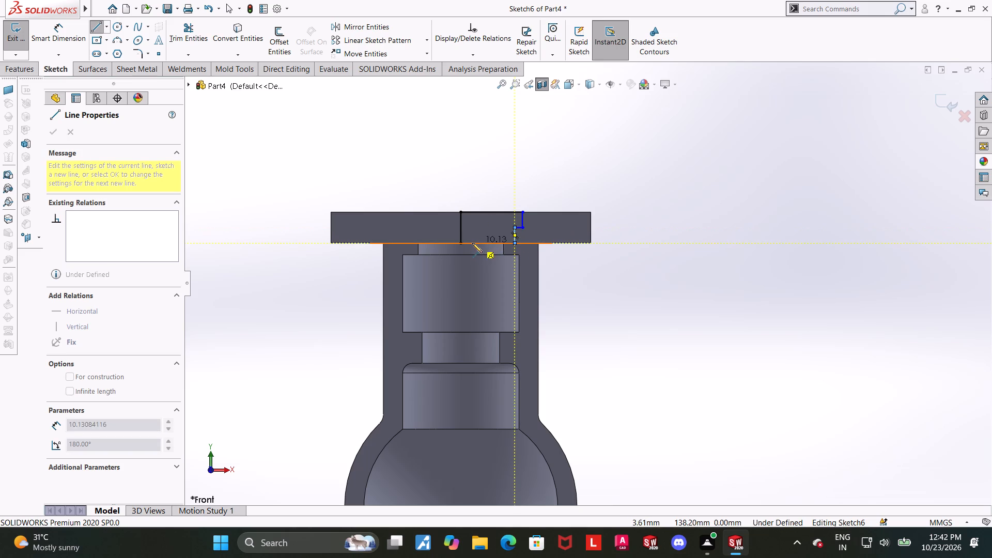
pyautogui.click(462, 244)
pyautogui.press('Escape')
pyautogui.press('Escape')
pyautogui.press('Escape')
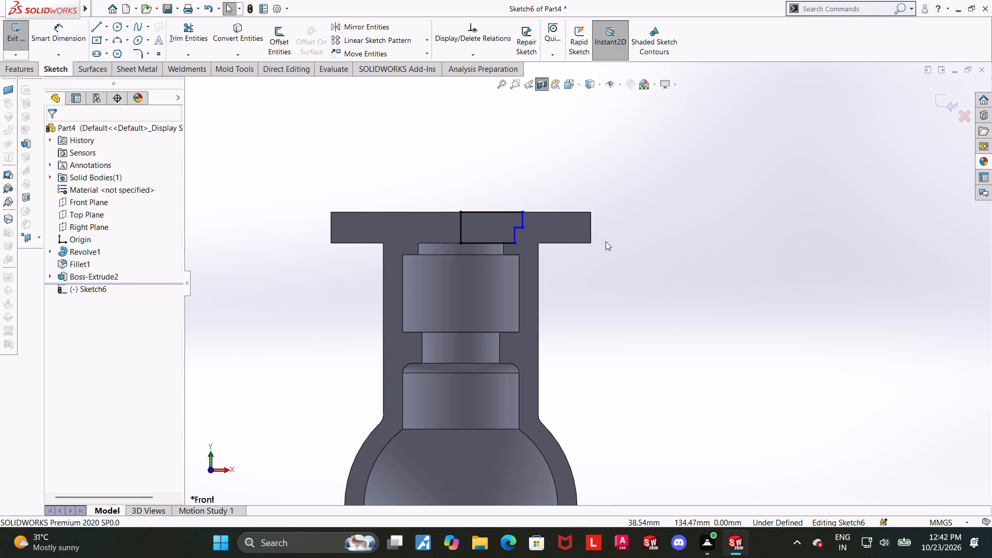
# Dimension the profile's lower vertical edge 15 mm from the central axis line.
pyautogui.scroll(-1, 570, 222)
pyautogui.scroll(2, 494, 212)
pyautogui.scroll(-2, 480, 195)
pyautogui.click(52, 28)
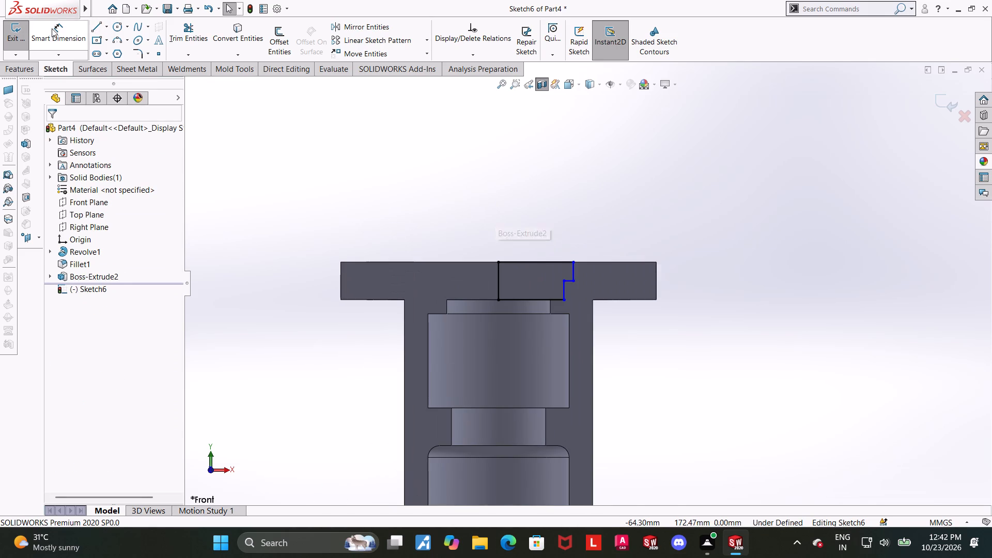
pyautogui.click(499, 287)
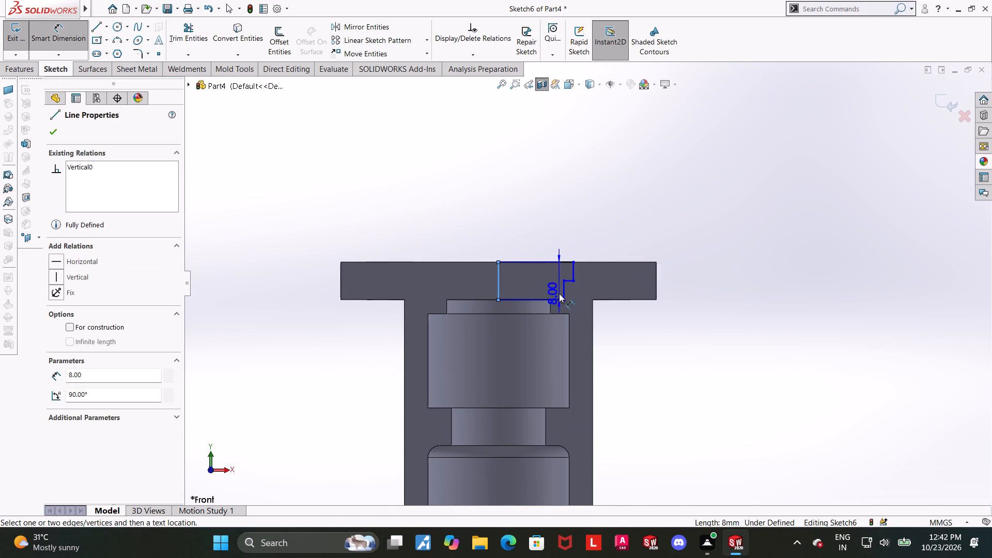
pyautogui.click(562, 291)
pyautogui.click(527, 233)
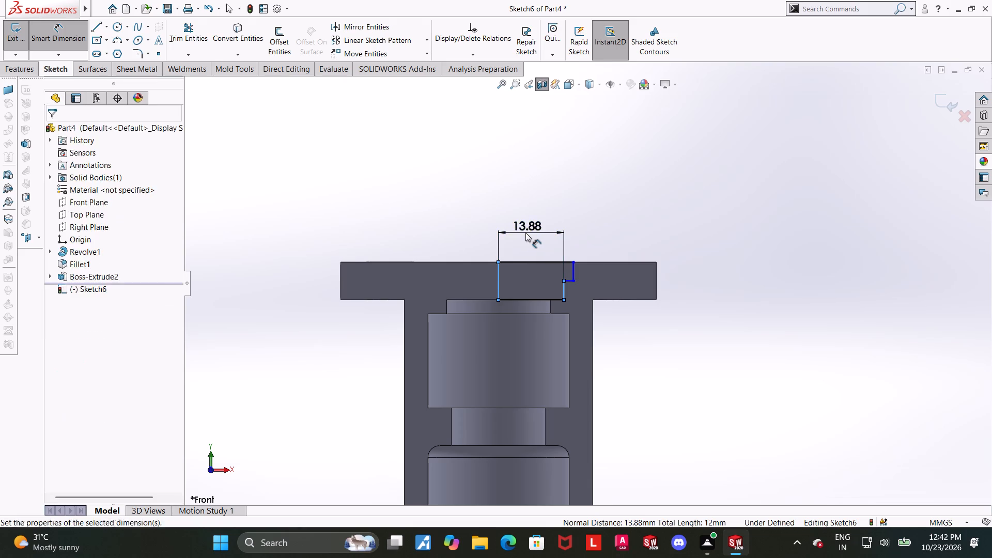
pyautogui.write('15')
pyautogui.press('Return')
pyautogui.press('Escape')
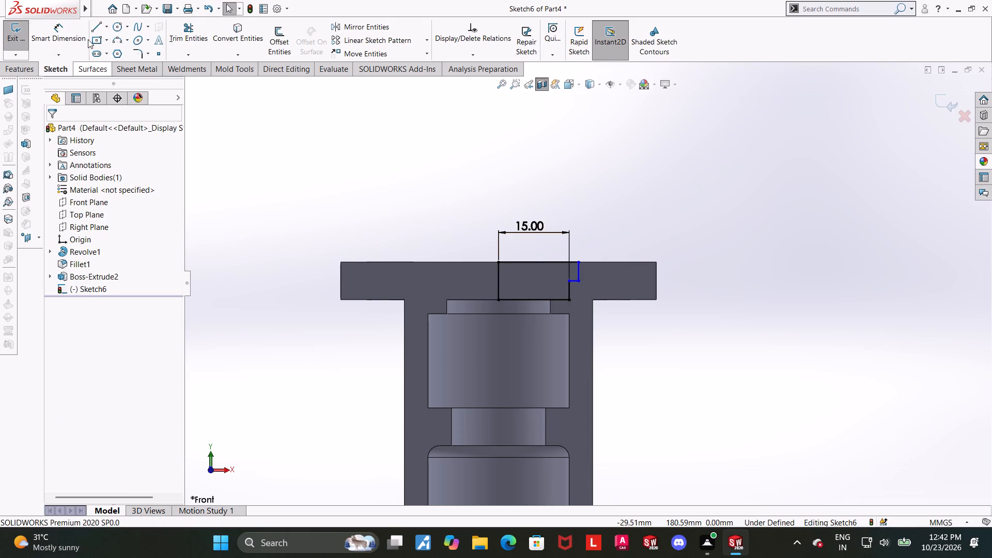
# Dimension the profile's upper outer vertical edge at 35/2 mm (17.5 mm) from the central axis line.
pyautogui.click(55, 33)
pyautogui.click(495, 275)
pyautogui.click(499, 276)
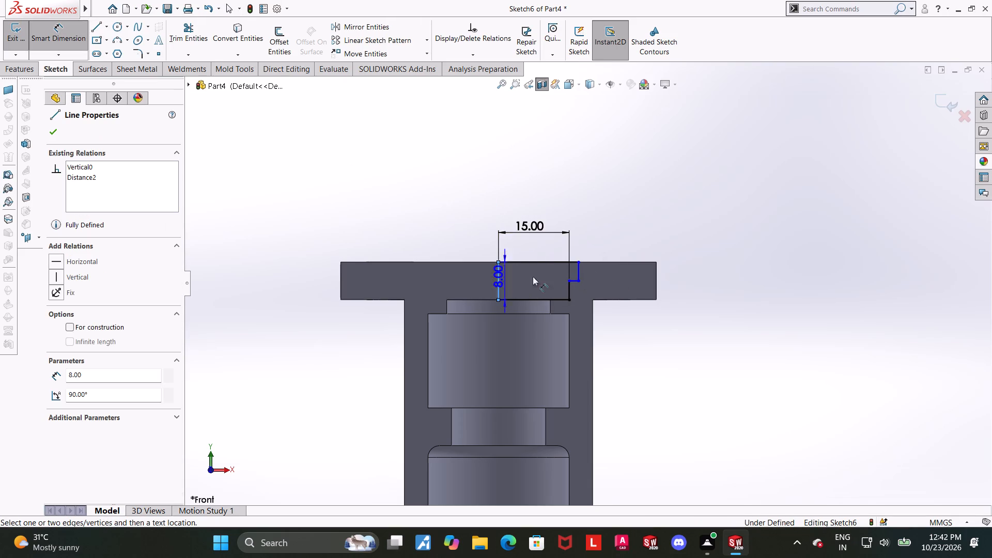
pyautogui.click(579, 269)
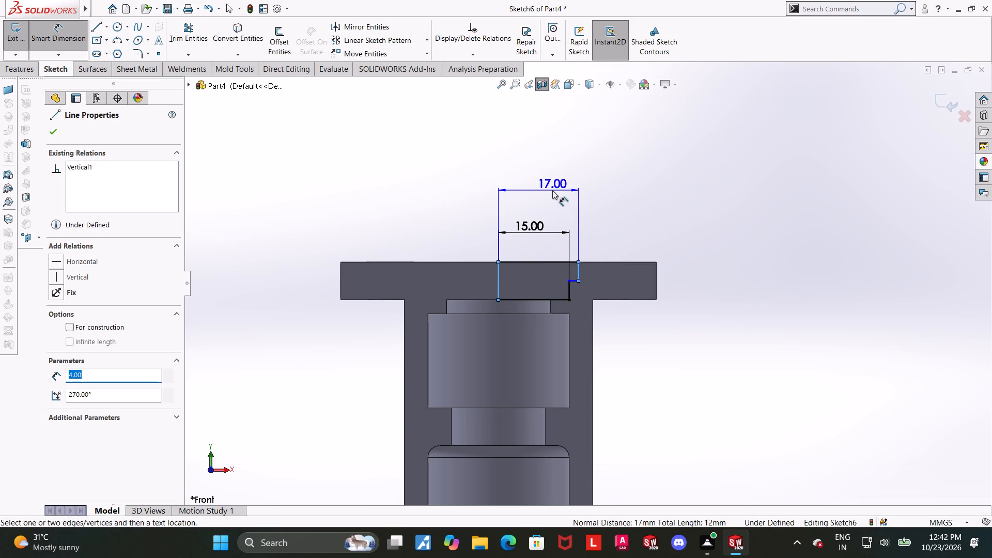
pyautogui.click(552, 190)
pyautogui.write('35/2')
pyautogui.press('Return')
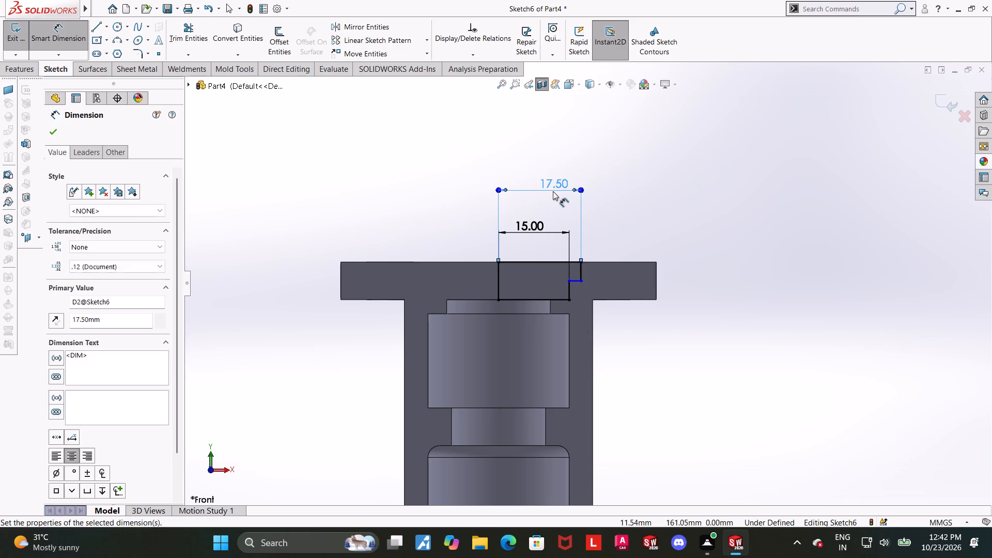
pyautogui.press('Escape')
pyautogui.click(721, 252)
# Dimension the step's depth below the flange's top edge as 3 mm.
pyautogui.scroll(-2, 703, 253)
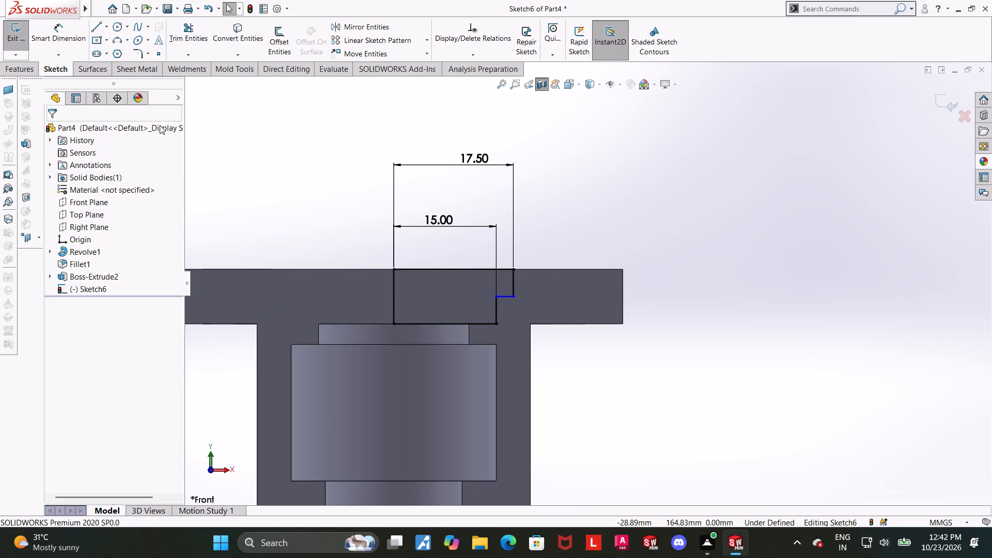
pyautogui.click(70, 42)
pyautogui.click(502, 295)
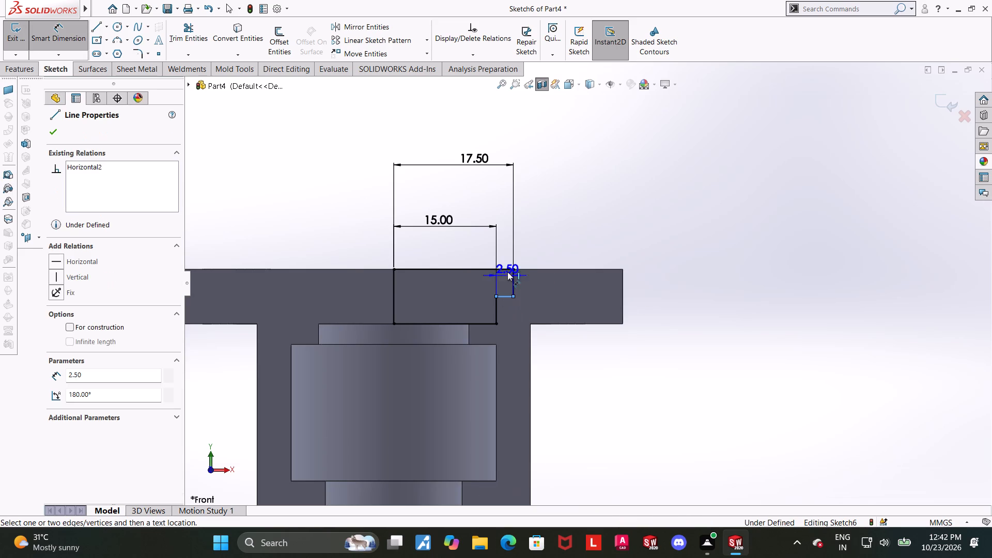
pyautogui.click(507, 268)
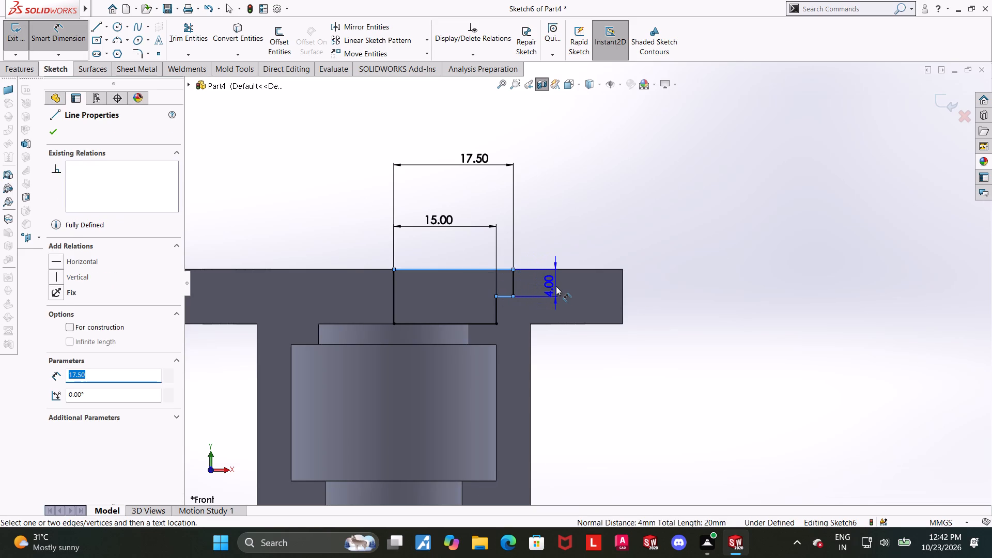
pyautogui.click(556, 286)
pyautogui.press('3')
pyautogui.press('Return')
pyautogui.press('Escape')
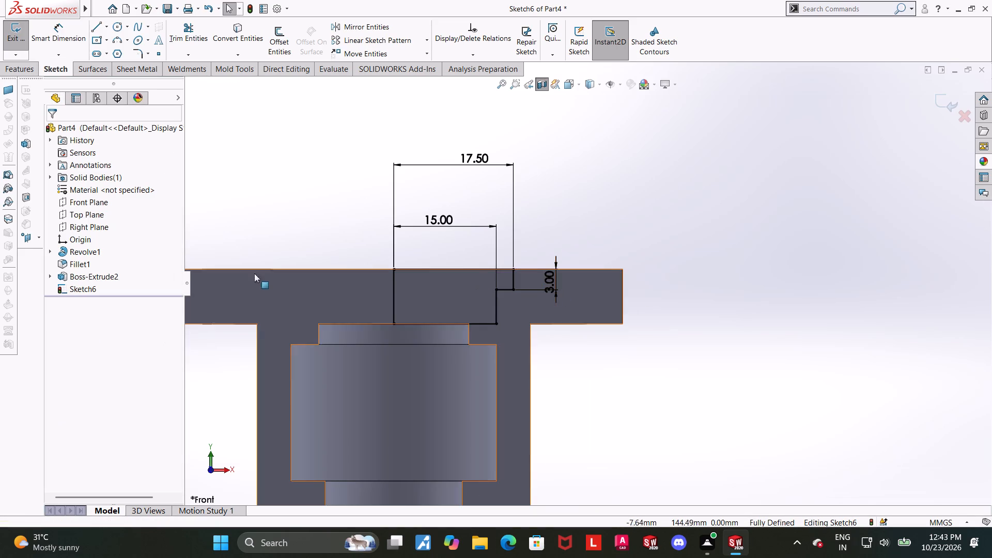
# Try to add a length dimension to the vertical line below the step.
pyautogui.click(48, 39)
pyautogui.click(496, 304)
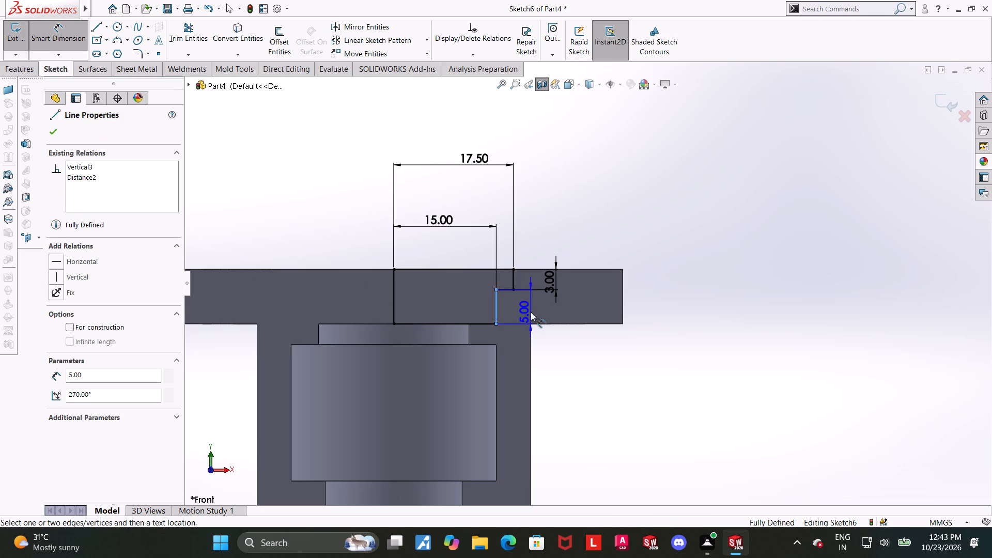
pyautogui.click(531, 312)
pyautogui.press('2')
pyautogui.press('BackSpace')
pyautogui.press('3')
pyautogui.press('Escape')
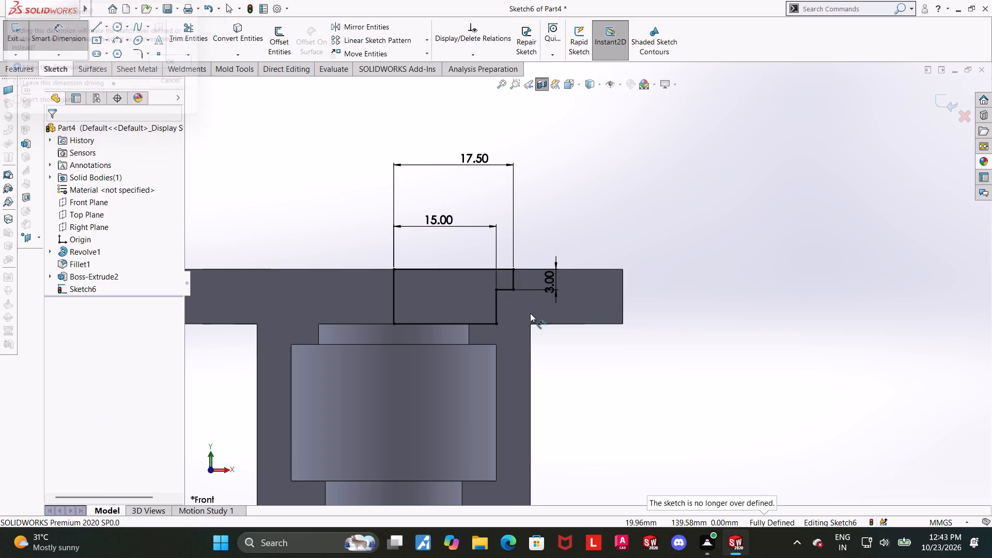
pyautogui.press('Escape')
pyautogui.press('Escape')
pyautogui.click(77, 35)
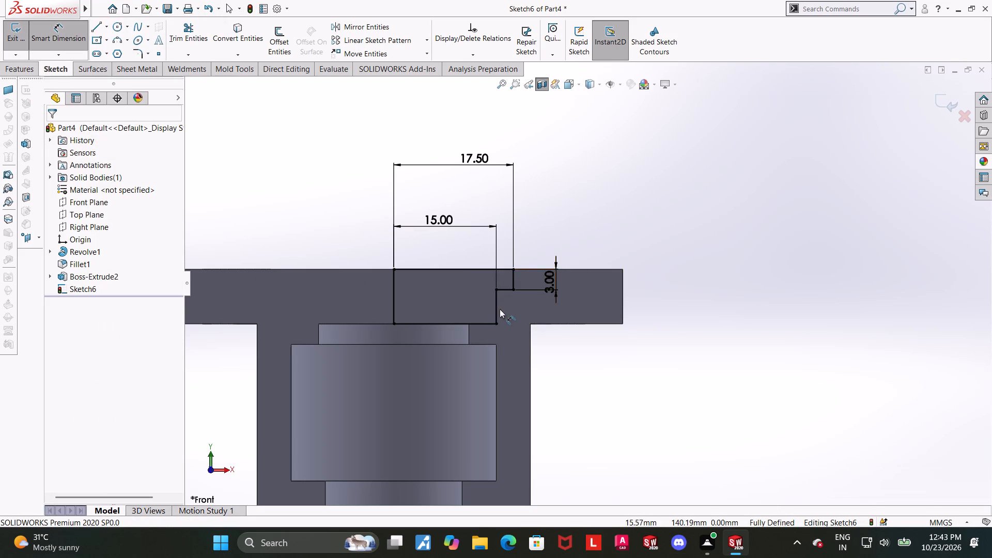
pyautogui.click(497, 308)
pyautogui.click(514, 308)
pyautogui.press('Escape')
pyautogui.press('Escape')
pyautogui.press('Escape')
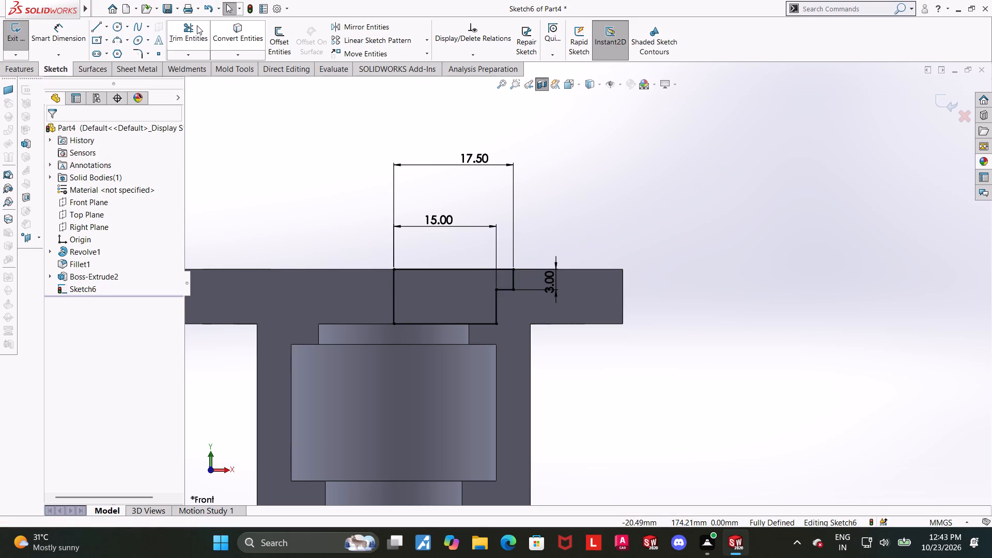
# Trim away the profile's bottom horizontal line at the flange underside.
pyautogui.click(196, 25)
pyautogui.moveTo(442, 306); pyautogui.dragTo(444, 350)
pyautogui.press('Escape')
# Remove the coincident relation from the axis line's lower endpoint and shorten the line to about 5.7 mm.
pyautogui.moveTo(395, 324); pyautogui.dragTo(395, 311)
pyautogui.press('Escape')
pyautogui.press('Escape')
pyautogui.click(393, 318)
pyautogui.press('Escape')
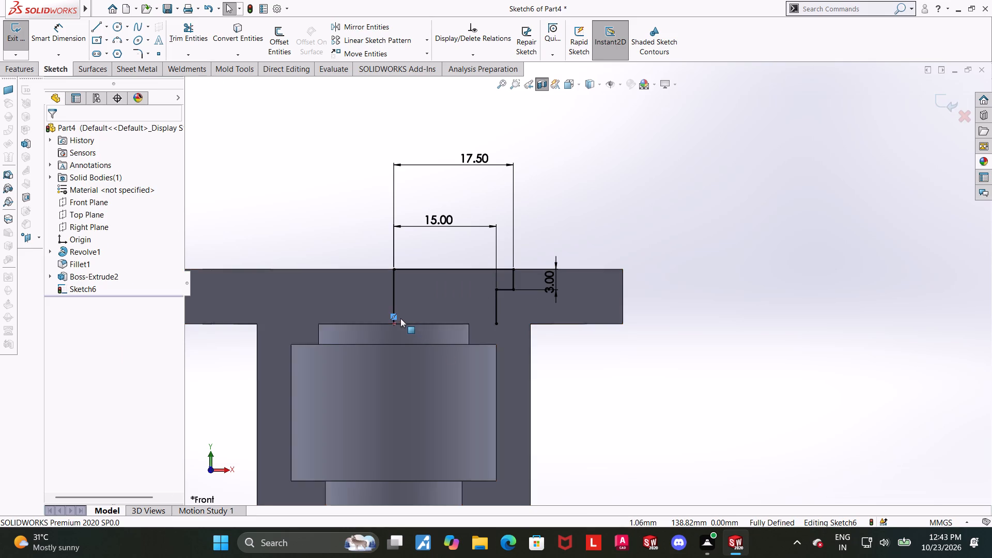
pyautogui.rightClick(392, 317)
pyautogui.click(424, 473)
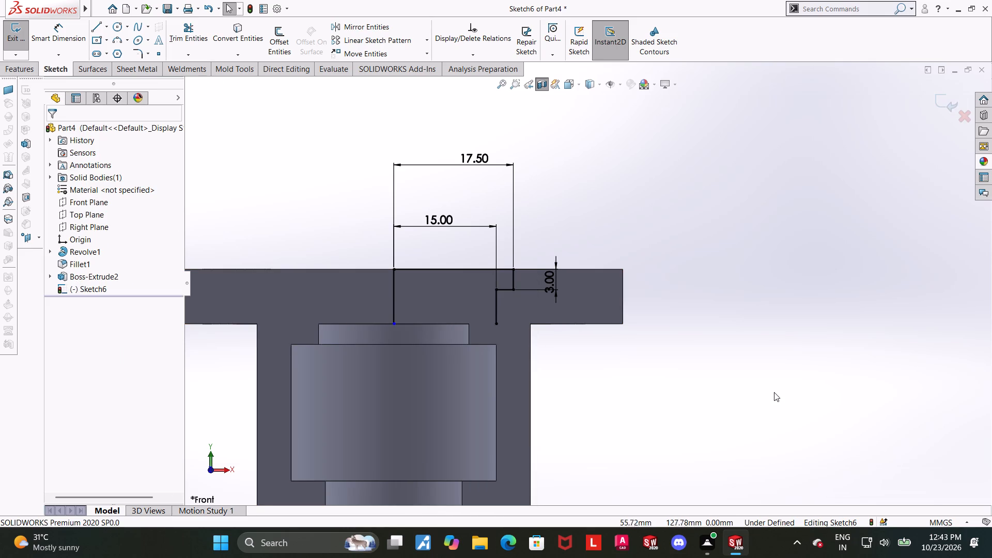
pyautogui.click(769, 391)
pyautogui.rightClick(498, 323)
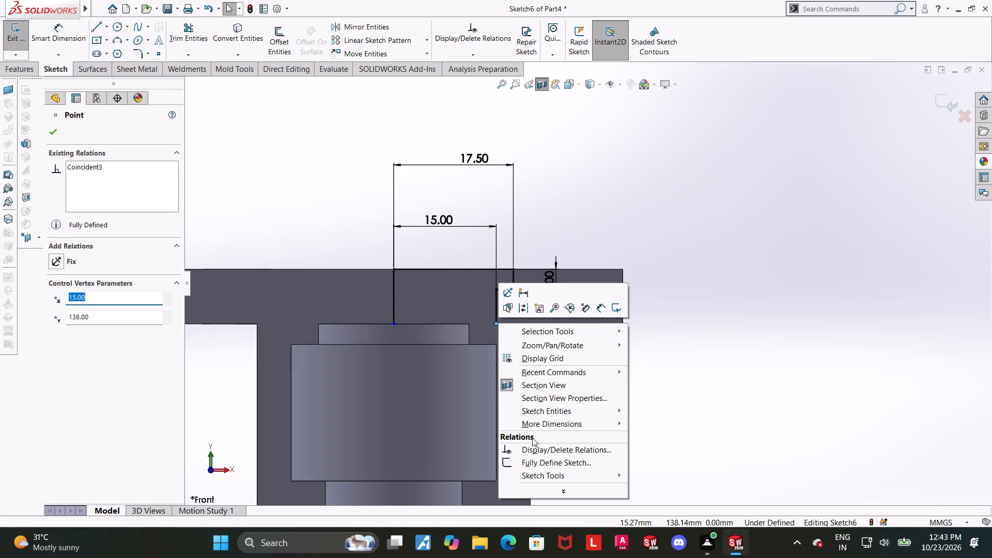
pyautogui.press('Escape')
pyautogui.press('Escape')
pyautogui.moveTo(394, 324); pyautogui.dragTo(394, 308)
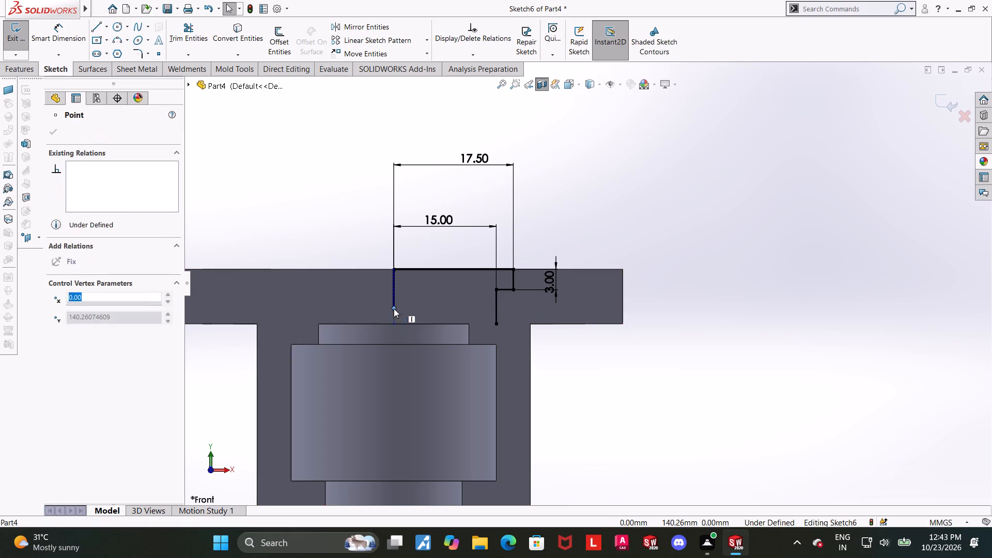
pyautogui.press('Escape')
pyautogui.press('Escape')
# Remove the coincident relation from the lower endpoint below the step and shorten that vertical line to about 2.7 mm, level with the axis line's end.
pyautogui.moveTo(497, 323); pyautogui.dragTo(494, 307)
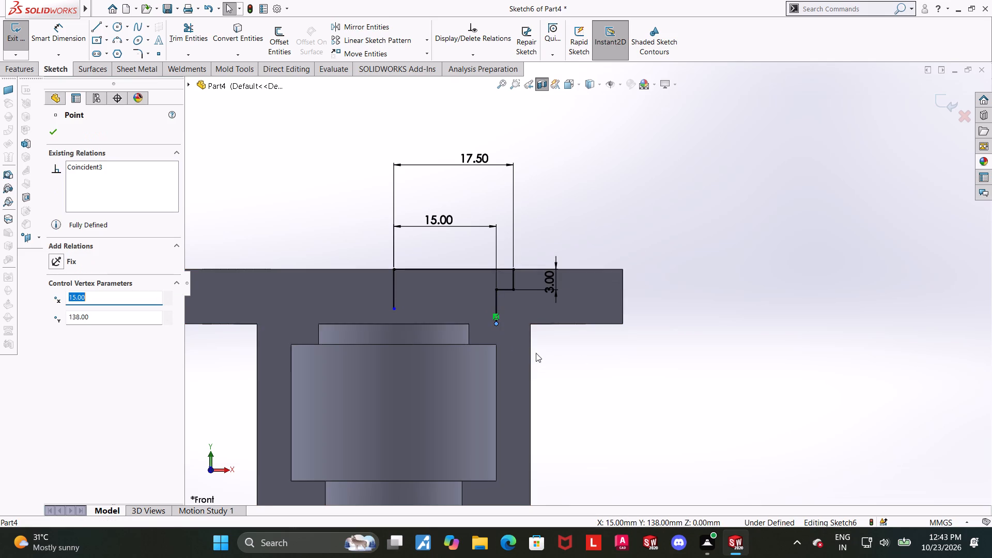
pyautogui.rightClick(494, 318)
pyautogui.click(518, 488)
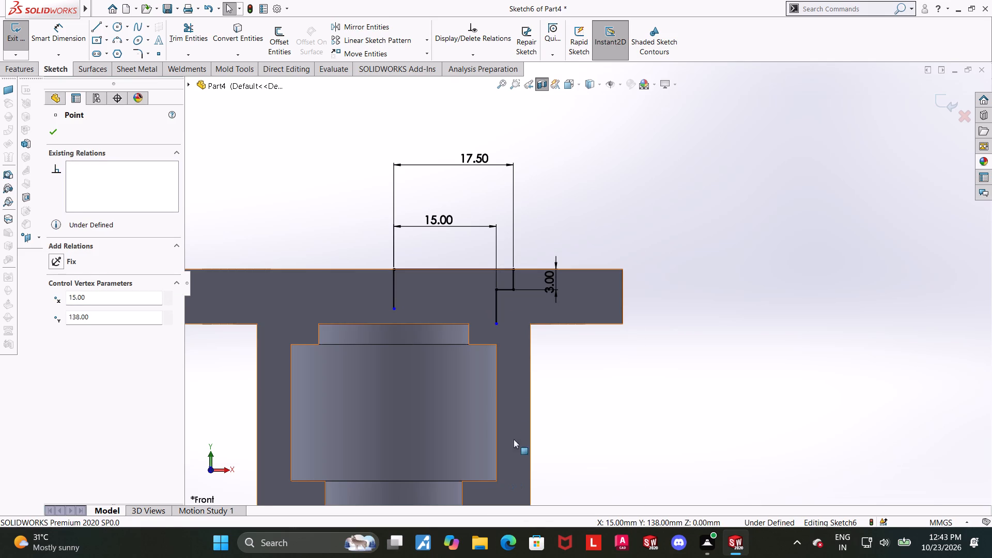
pyautogui.press('Escape')
pyautogui.moveTo(494, 324); pyautogui.dragTo(493, 308)
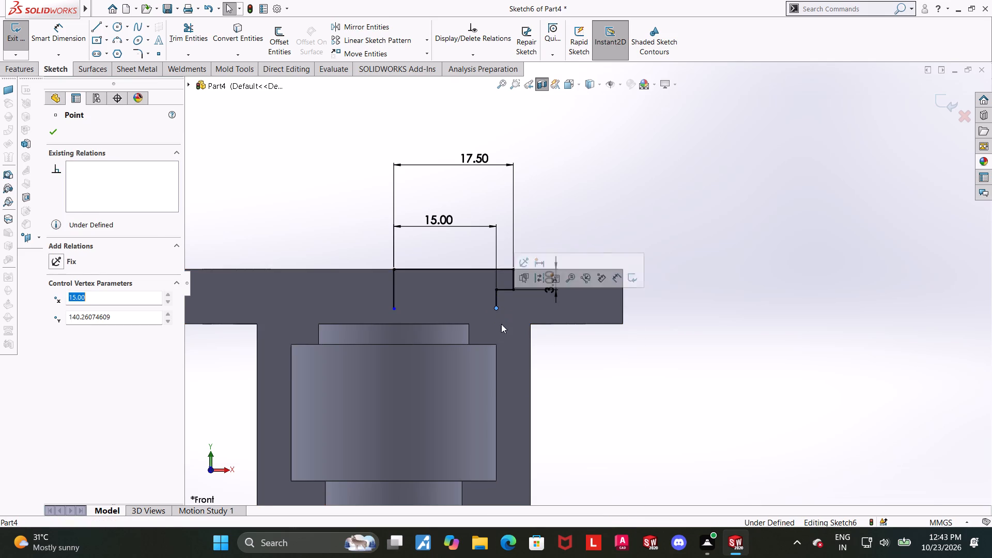
pyautogui.press('Escape')
pyautogui.press('Escape')
# Dimension the vertical line below the step to 3 mm.
pyautogui.click(76, 35)
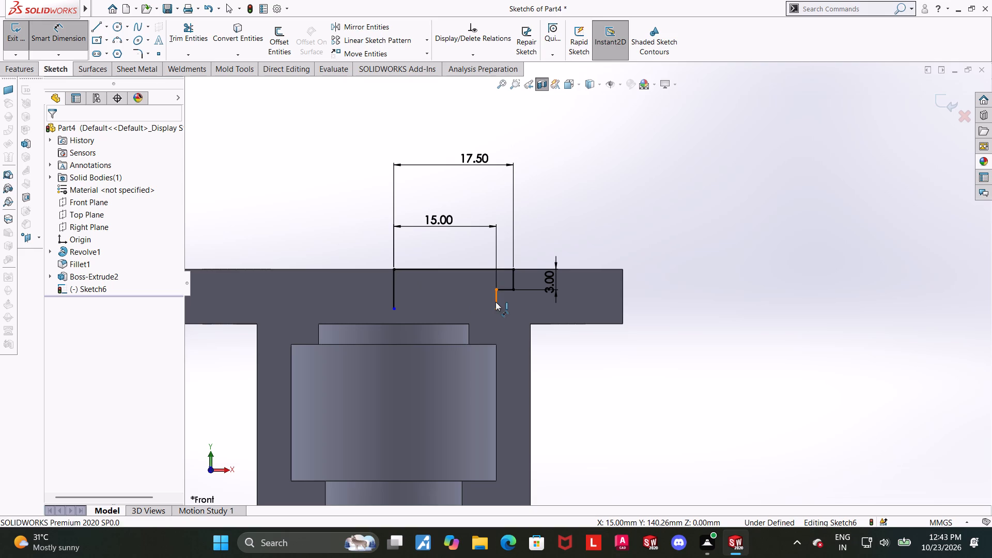
pyautogui.click(495, 302)
pyautogui.click(536, 299)
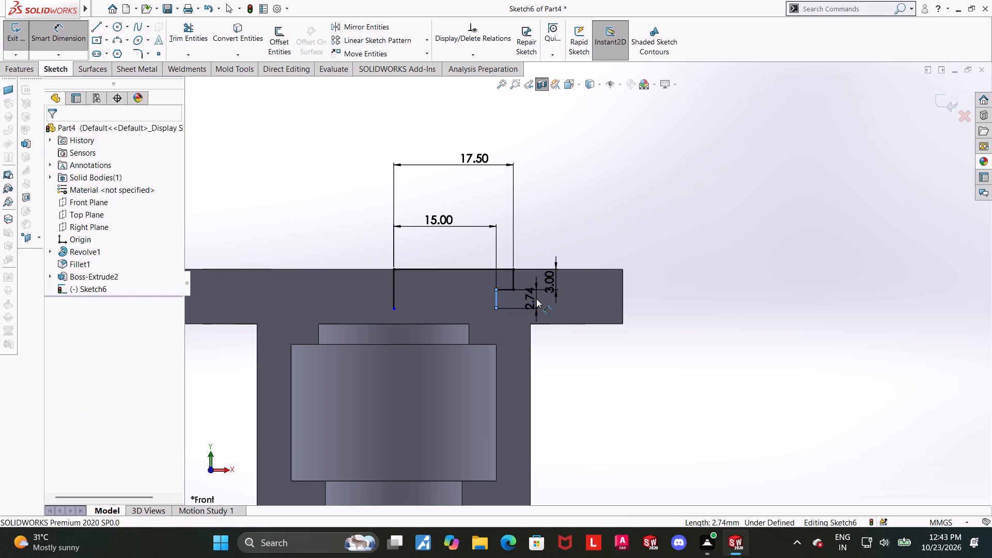
pyautogui.press('3')
pyautogui.press('Return')
pyautogui.press('Escape')
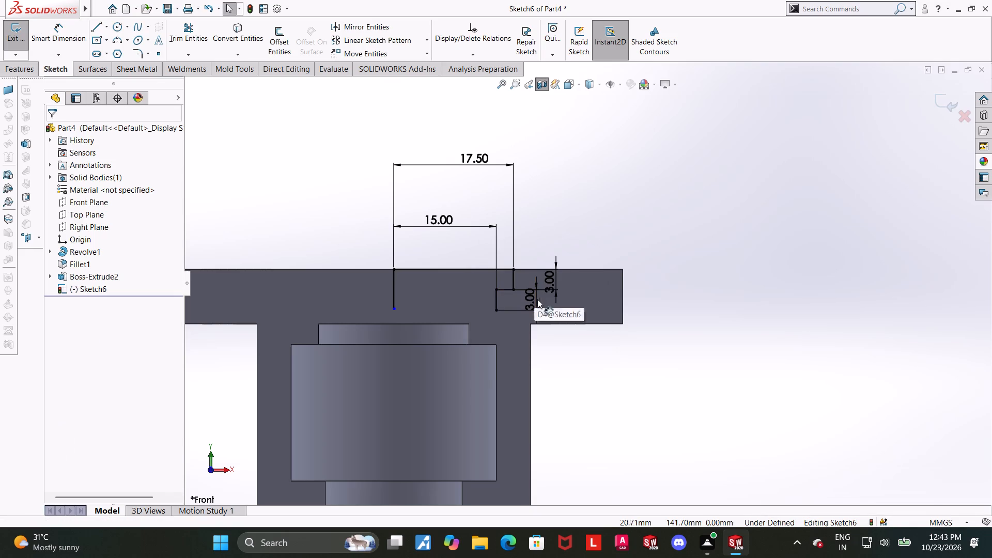
pyautogui.click(708, 341)
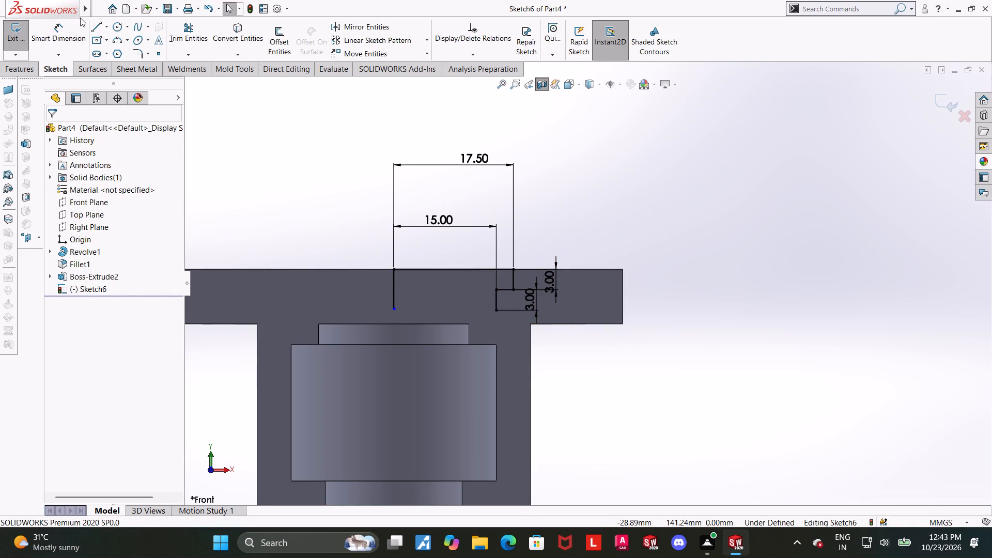
pyautogui.press('Escape')
# Draw a horizontal line about 4 mm long toward the axis from the lower end of the 3 mm vertical line.
pyautogui.click(95, 24)
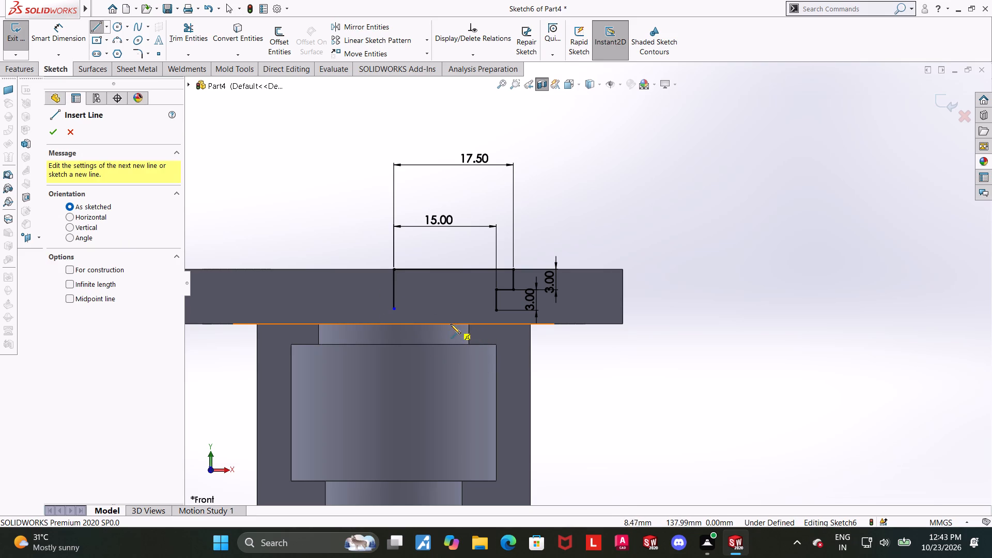
pyautogui.click(495, 309)
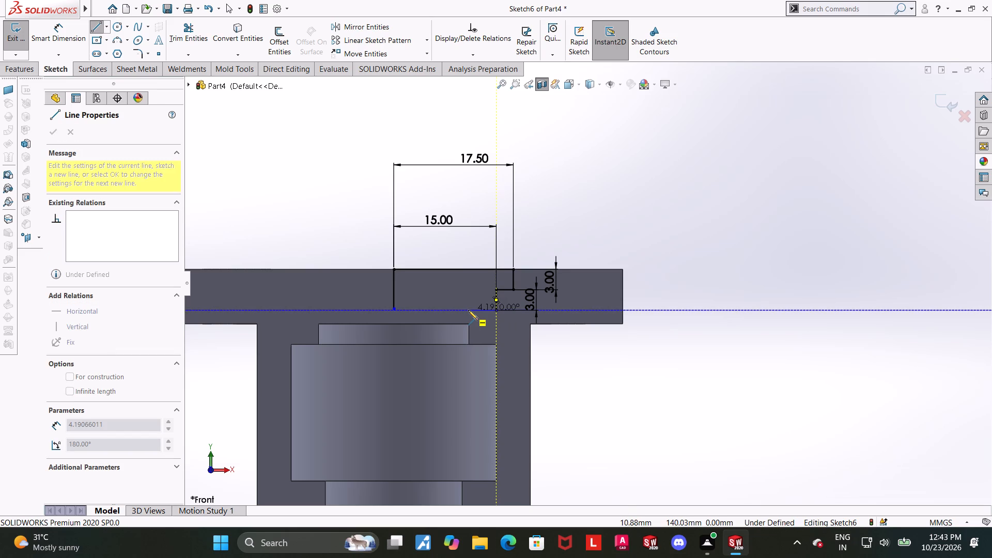
pyautogui.click(471, 312)
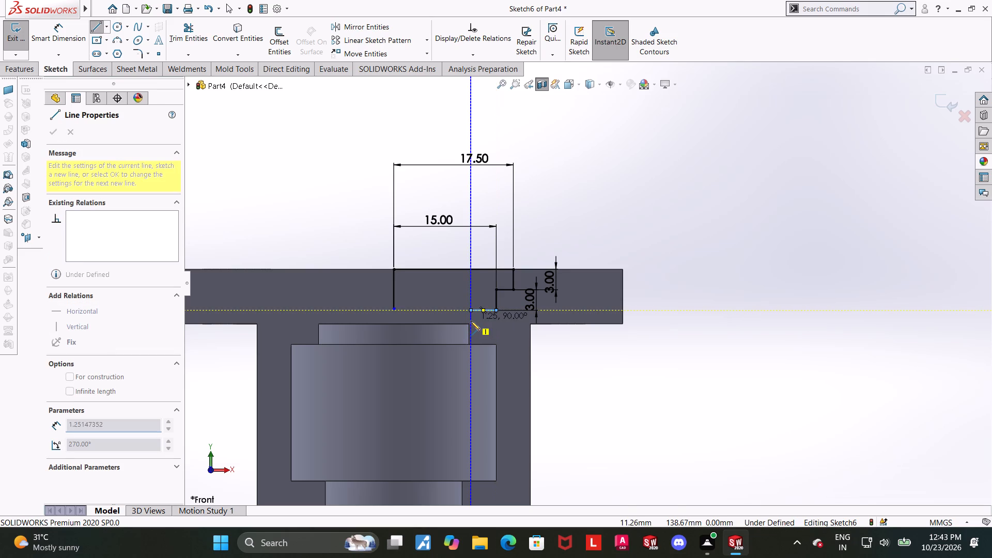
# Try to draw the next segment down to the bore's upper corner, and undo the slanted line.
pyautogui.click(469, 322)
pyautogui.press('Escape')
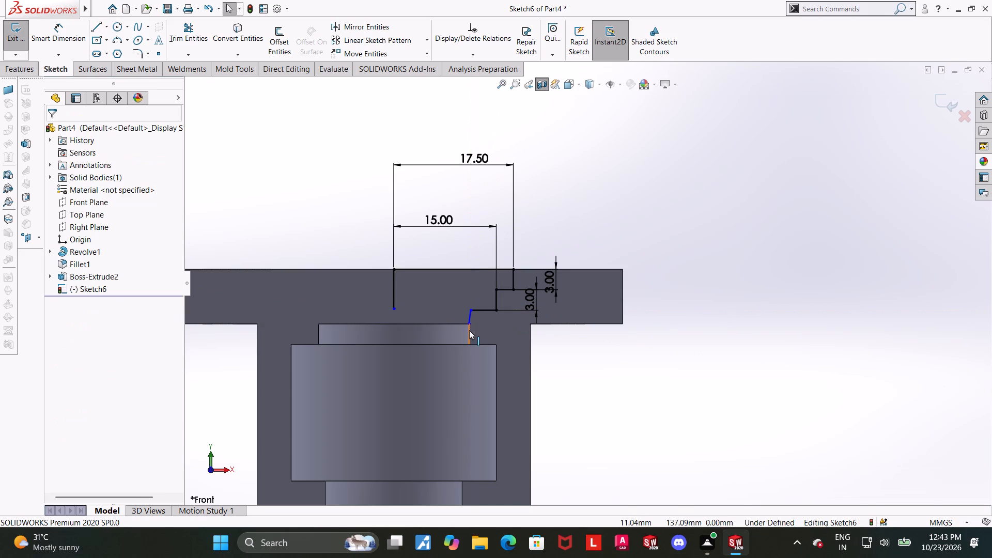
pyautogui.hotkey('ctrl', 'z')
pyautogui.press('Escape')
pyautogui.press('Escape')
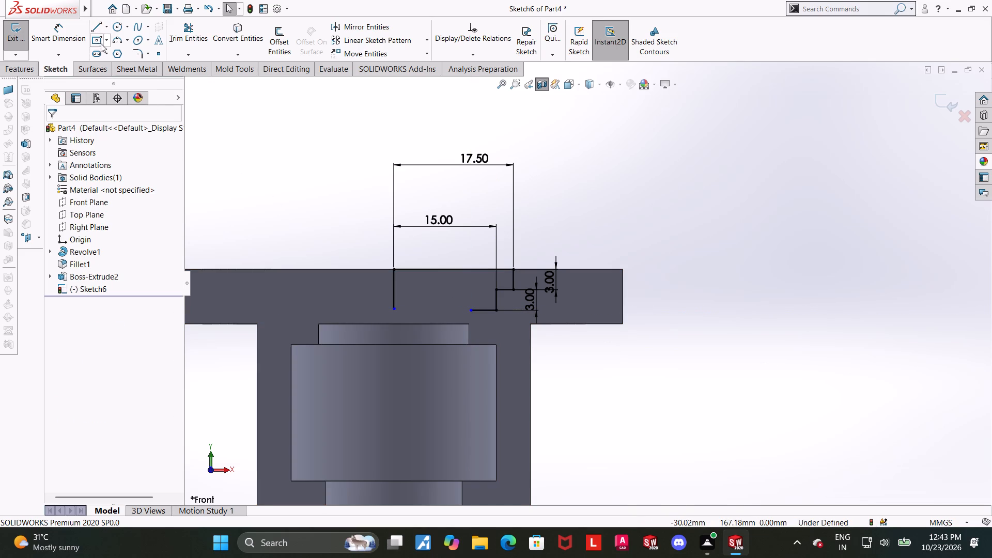
# Draw a vertical line about 2.6 mm downward from the inner end of the new horizontal line.
pyautogui.click(97, 29)
pyautogui.click(469, 312)
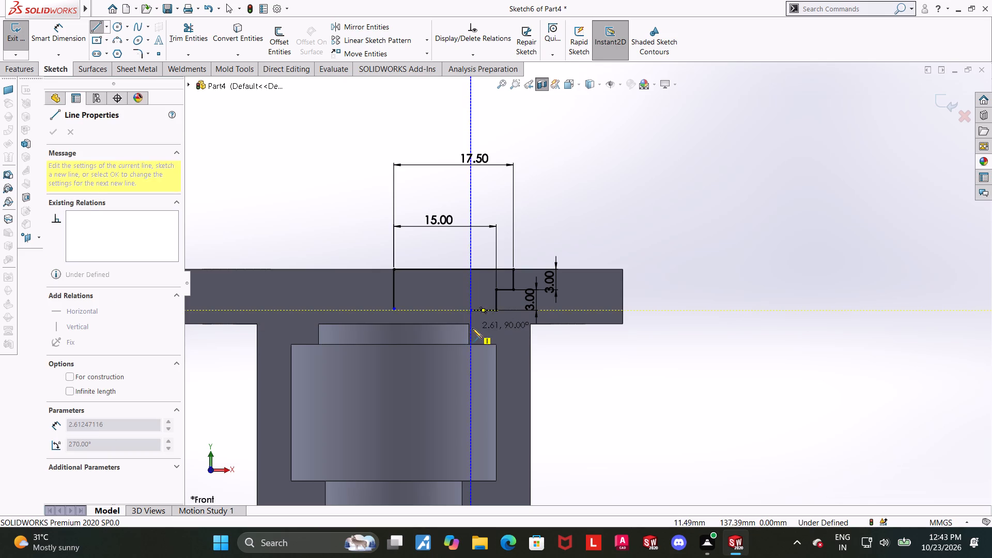
pyautogui.click(472, 328)
pyautogui.press('Escape')
pyautogui.press('Escape')
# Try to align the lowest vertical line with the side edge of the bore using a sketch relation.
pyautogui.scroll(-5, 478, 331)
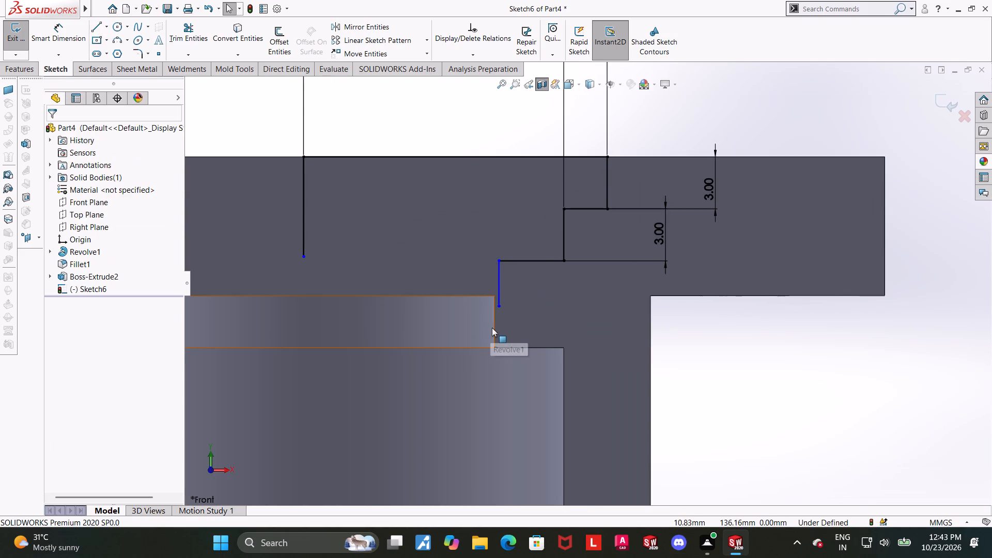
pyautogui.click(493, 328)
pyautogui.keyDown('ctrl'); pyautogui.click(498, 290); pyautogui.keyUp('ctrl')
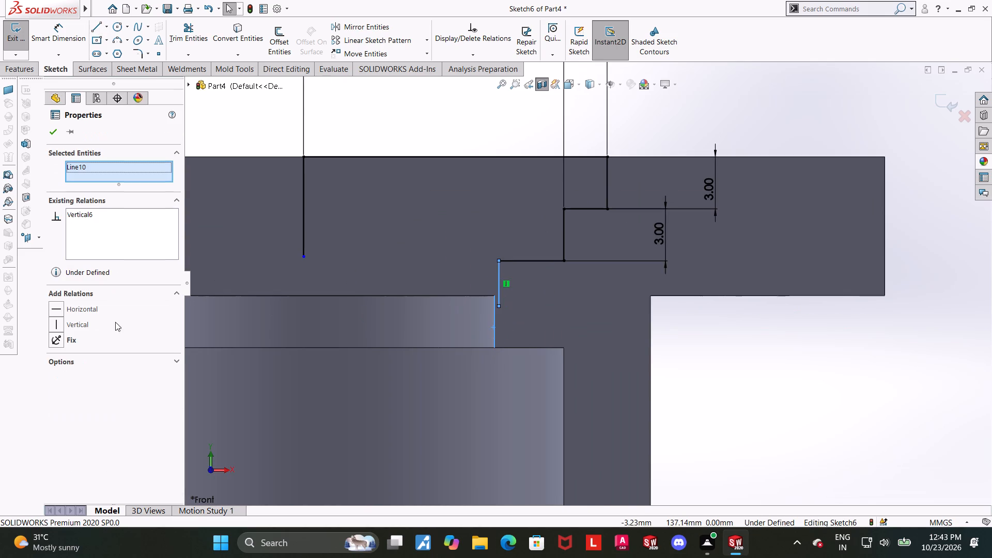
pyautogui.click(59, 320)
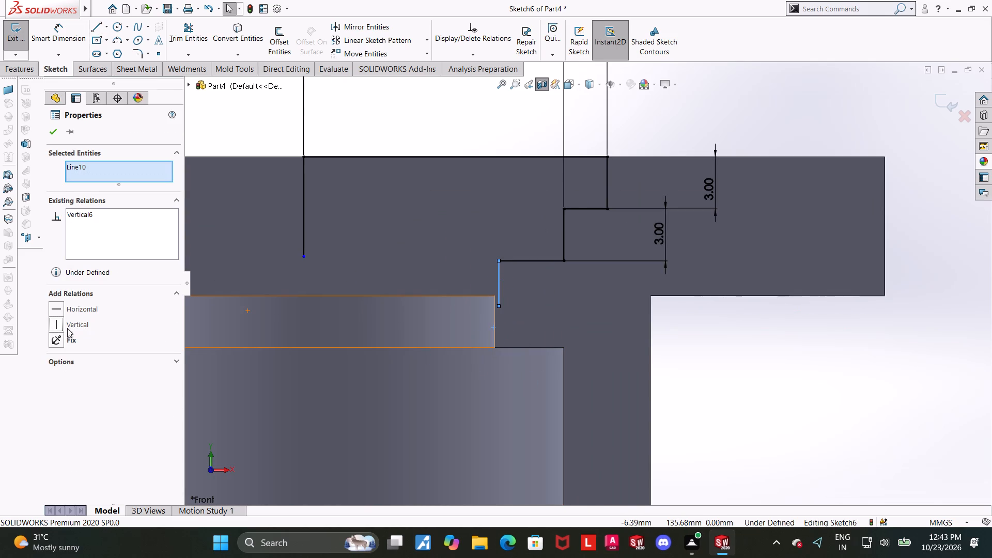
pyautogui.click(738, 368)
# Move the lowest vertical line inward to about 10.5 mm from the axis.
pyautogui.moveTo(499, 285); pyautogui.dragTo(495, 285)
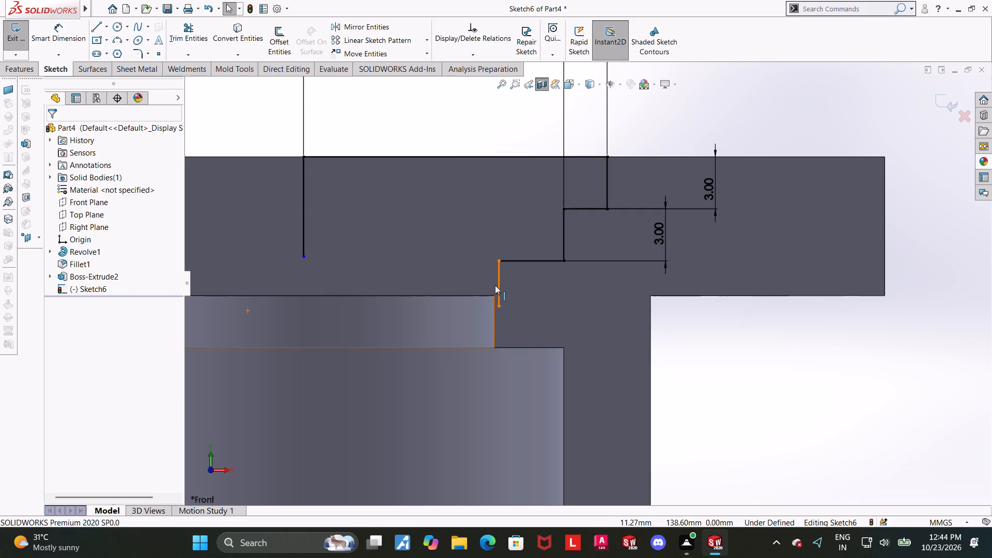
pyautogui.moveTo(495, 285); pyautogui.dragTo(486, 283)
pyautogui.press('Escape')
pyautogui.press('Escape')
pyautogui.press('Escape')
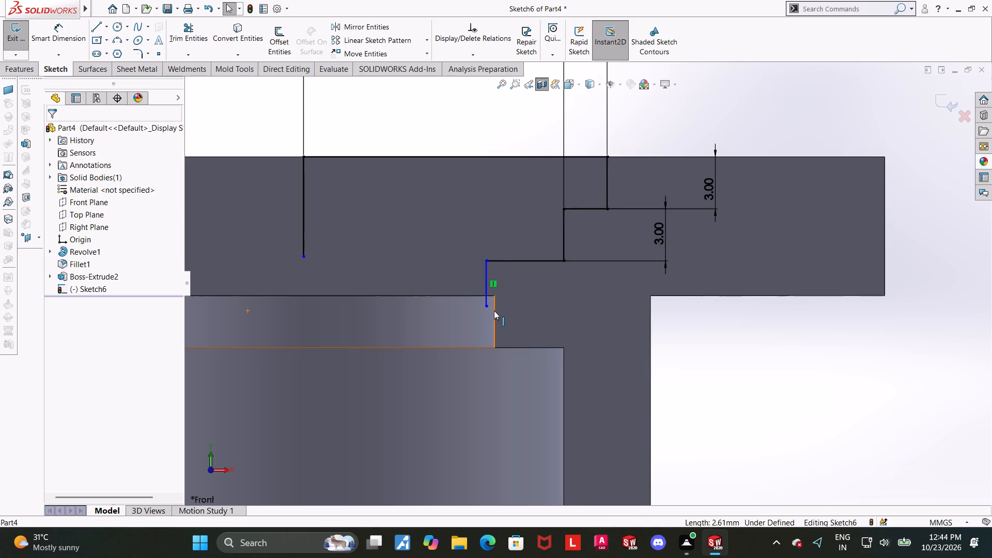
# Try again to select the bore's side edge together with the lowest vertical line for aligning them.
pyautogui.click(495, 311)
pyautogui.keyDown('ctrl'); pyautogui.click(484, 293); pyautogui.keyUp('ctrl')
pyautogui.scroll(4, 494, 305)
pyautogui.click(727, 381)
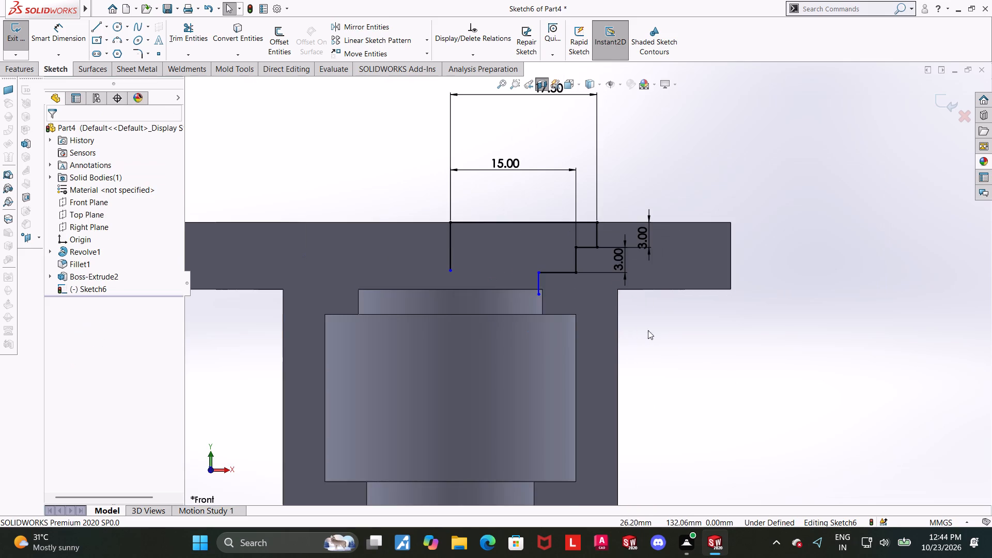
# Extend the axis line's lower end past the flange underside to about Y 136.8 mm.
pyautogui.moveTo(449, 269); pyautogui.dragTo(450, 299)
pyautogui.press('Escape')
# Draw a horizontal line about 10.5 mm long from the axis line's lower end, and join it up to the lowest vertical line.
pyautogui.click(94, 28)
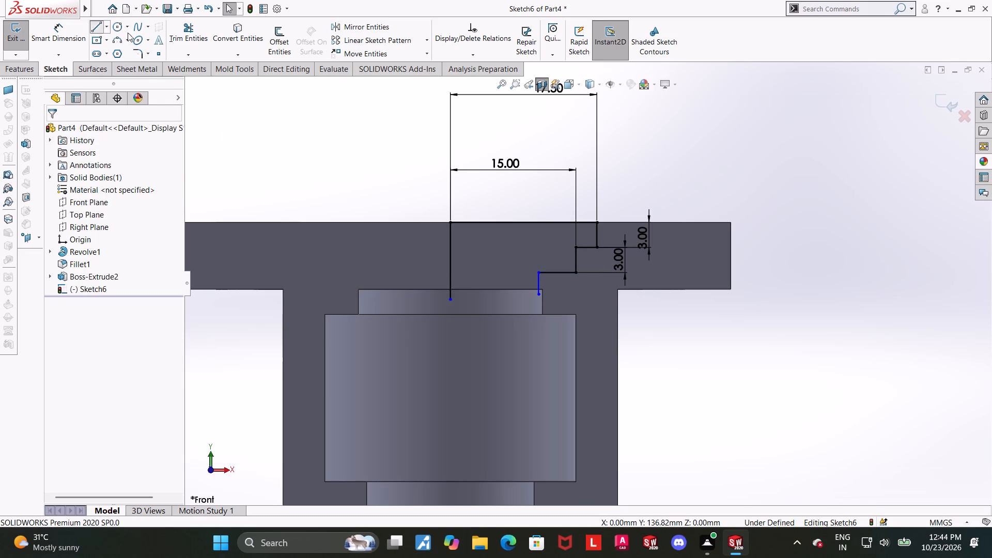
pyautogui.click(450, 300)
pyautogui.click(539, 300)
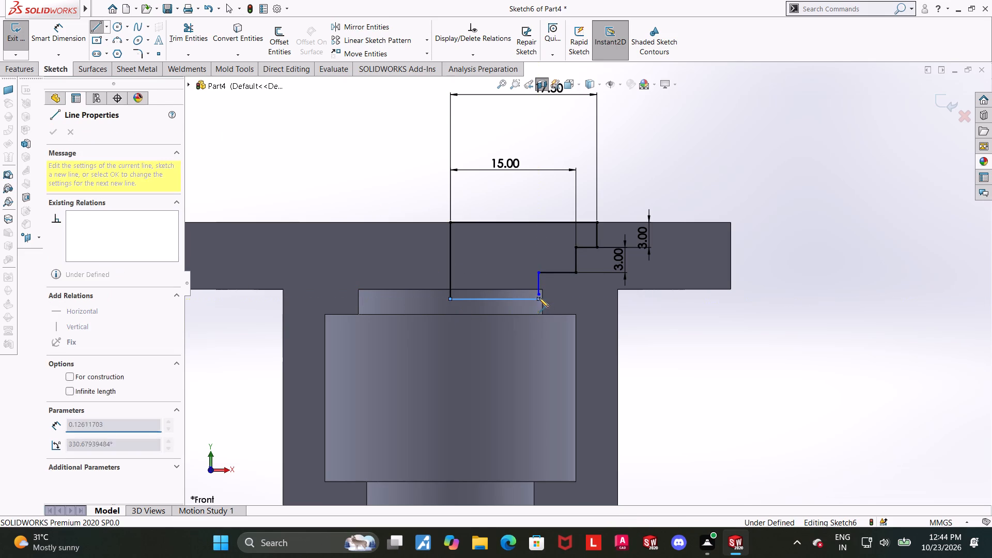
pyautogui.click(538, 296)
pyautogui.press('Escape')
pyautogui.press('Escape')
pyautogui.press('Escape')
# Trim away the short connecting segment between the lowest vertical line and the bottom line.
pyautogui.scroll(-3, 569, 310)
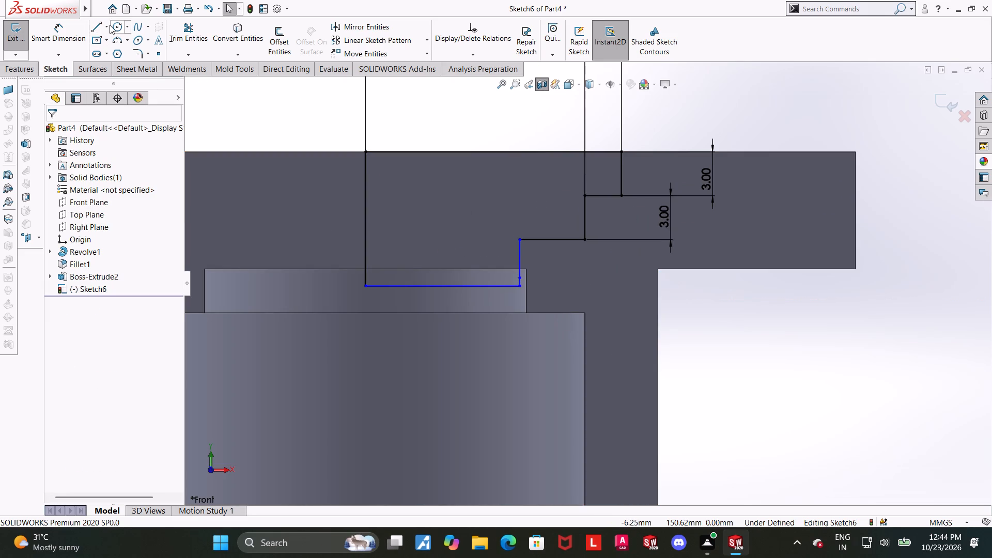
pyautogui.click(183, 23)
pyautogui.scroll(-6, 523, 264)
pyautogui.moveTo(563, 288); pyautogui.dragTo(520, 273)
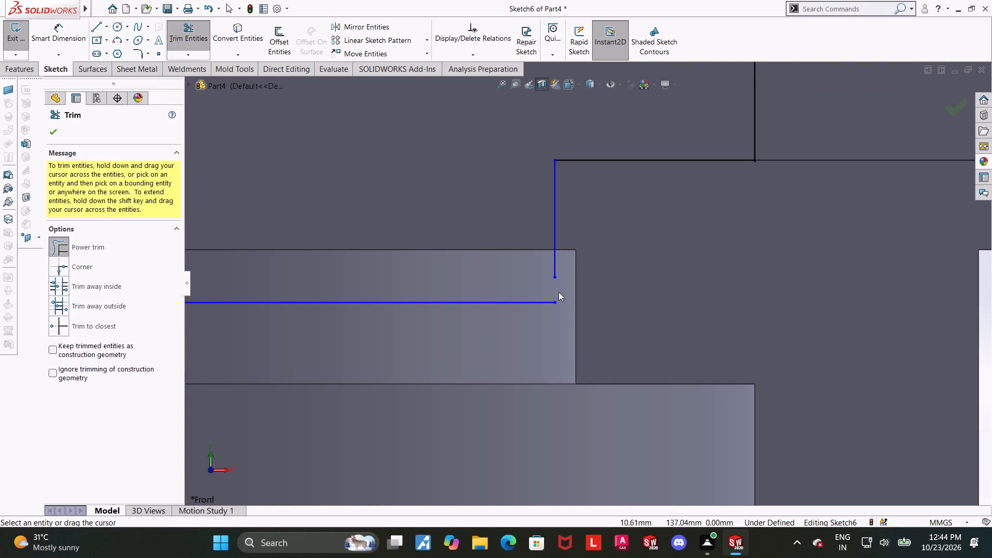
pyautogui.press('Escape')
pyautogui.press('Escape')
# Merge the lower endpoint of the vertical line with the outer endpoint of the bottom line.
pyautogui.keyDown('ctrl'); pyautogui.click(553, 278); pyautogui.keyUp('ctrl')
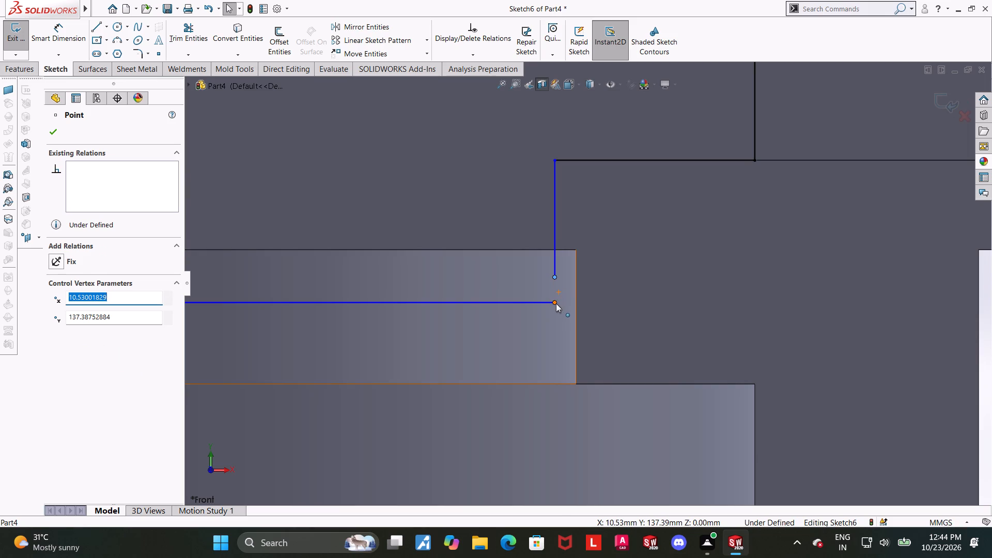
pyautogui.keyDown('ctrl'); pyautogui.click(556, 303); pyautogui.keyUp('ctrl')
pyautogui.click(59, 359)
pyautogui.scroll(8, 413, 359)
pyautogui.click(889, 377)
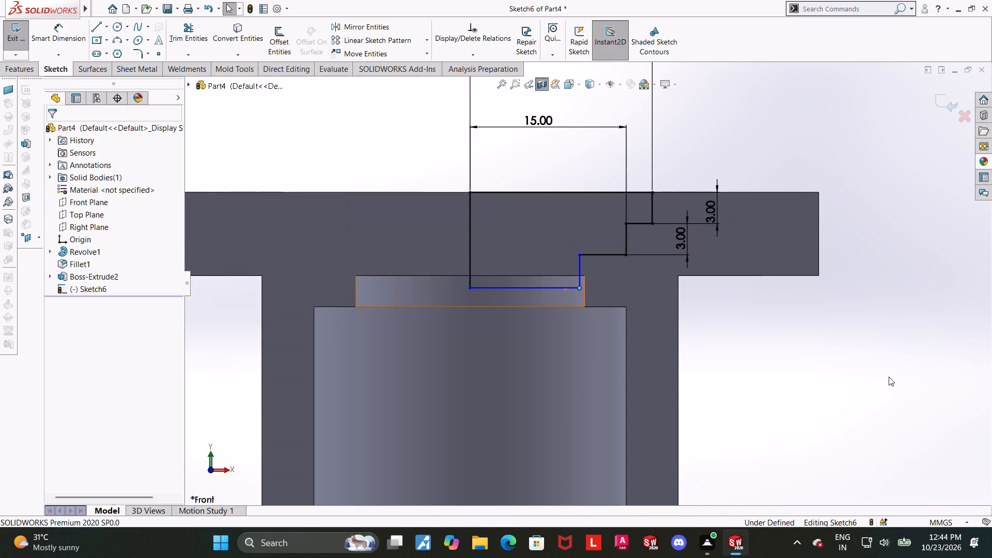
# Dimension the distance from the axis line to the lowest vertical line as 11 mm.
pyautogui.scroll(1, 630, 277)
pyautogui.scroll(-2, 613, 282)
pyautogui.click(62, 30)
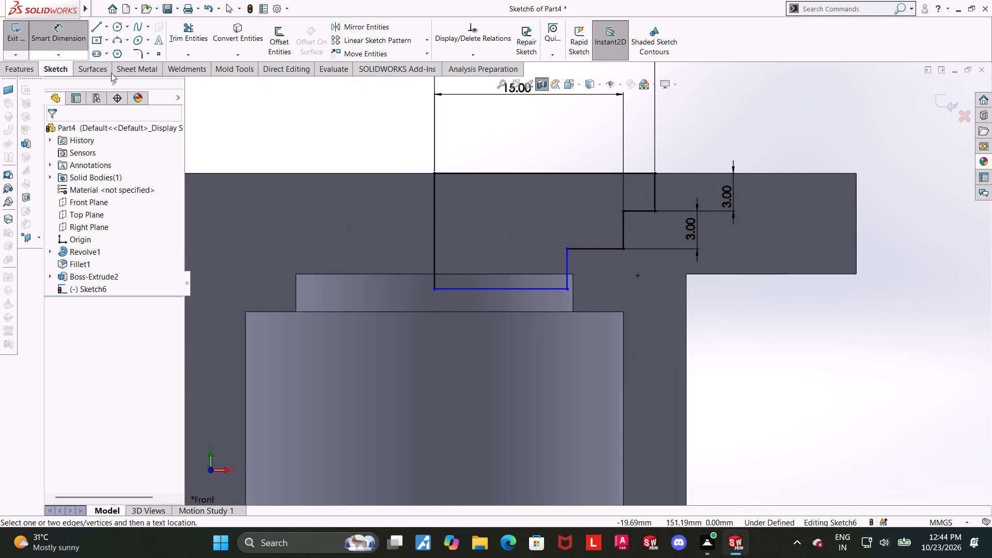
pyautogui.scroll(-1, 429, 206)
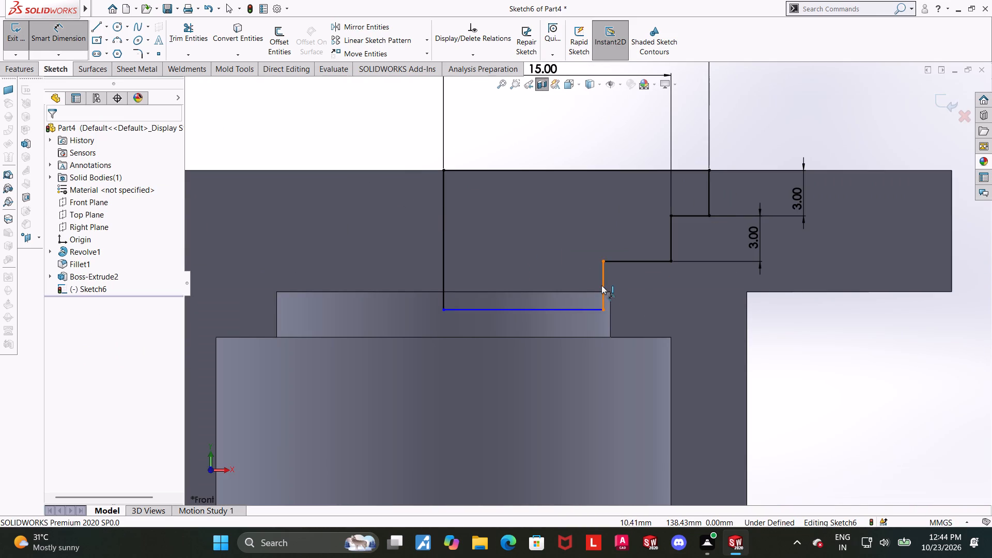
pyautogui.click(601, 285)
pyautogui.click(445, 267)
pyautogui.click(524, 199)
pyautogui.write('11')
pyautogui.press('Return')
pyautogui.press('Escape')
pyautogui.press('Escape')
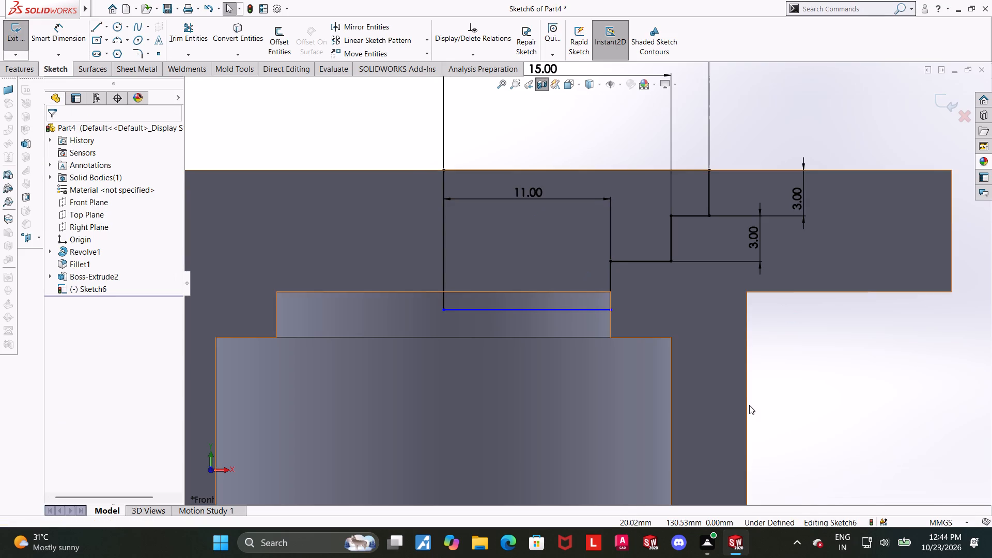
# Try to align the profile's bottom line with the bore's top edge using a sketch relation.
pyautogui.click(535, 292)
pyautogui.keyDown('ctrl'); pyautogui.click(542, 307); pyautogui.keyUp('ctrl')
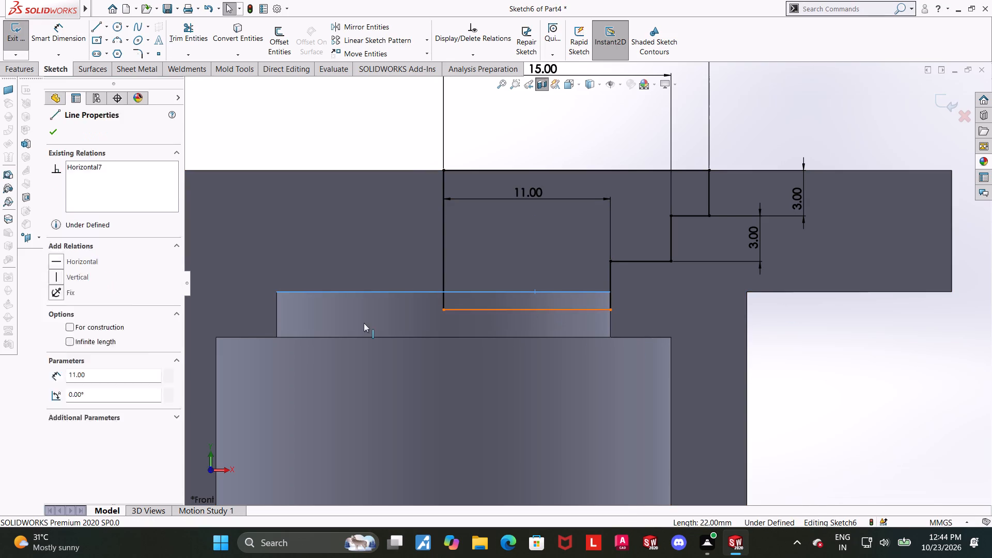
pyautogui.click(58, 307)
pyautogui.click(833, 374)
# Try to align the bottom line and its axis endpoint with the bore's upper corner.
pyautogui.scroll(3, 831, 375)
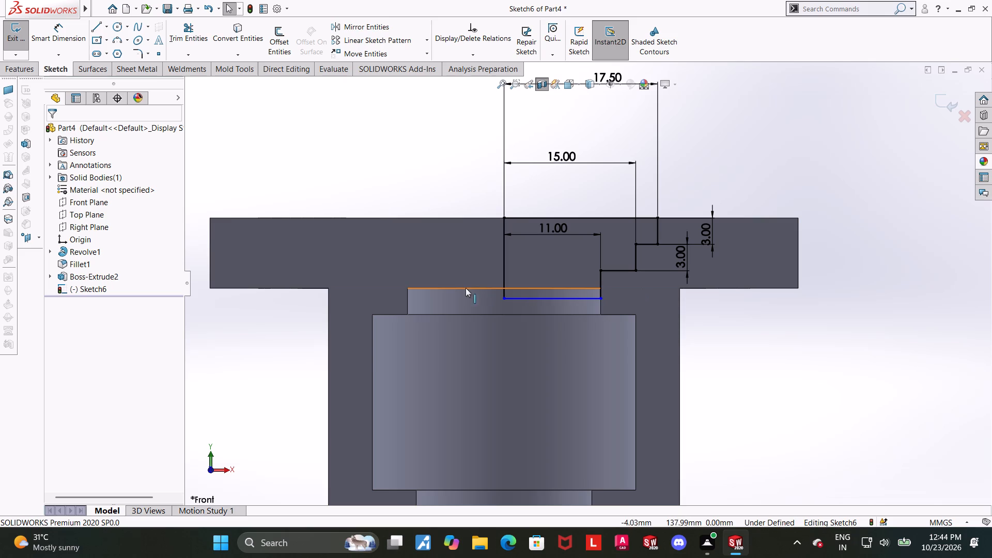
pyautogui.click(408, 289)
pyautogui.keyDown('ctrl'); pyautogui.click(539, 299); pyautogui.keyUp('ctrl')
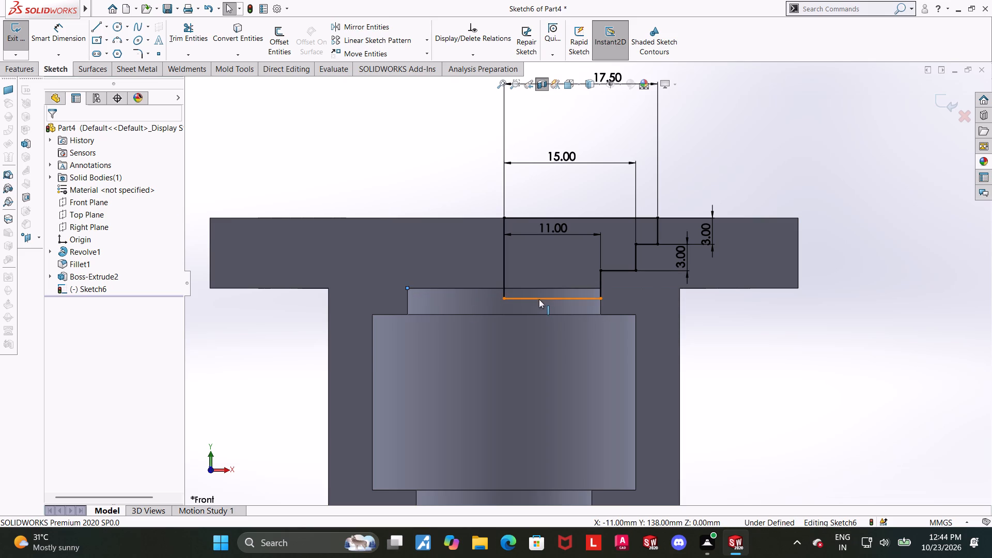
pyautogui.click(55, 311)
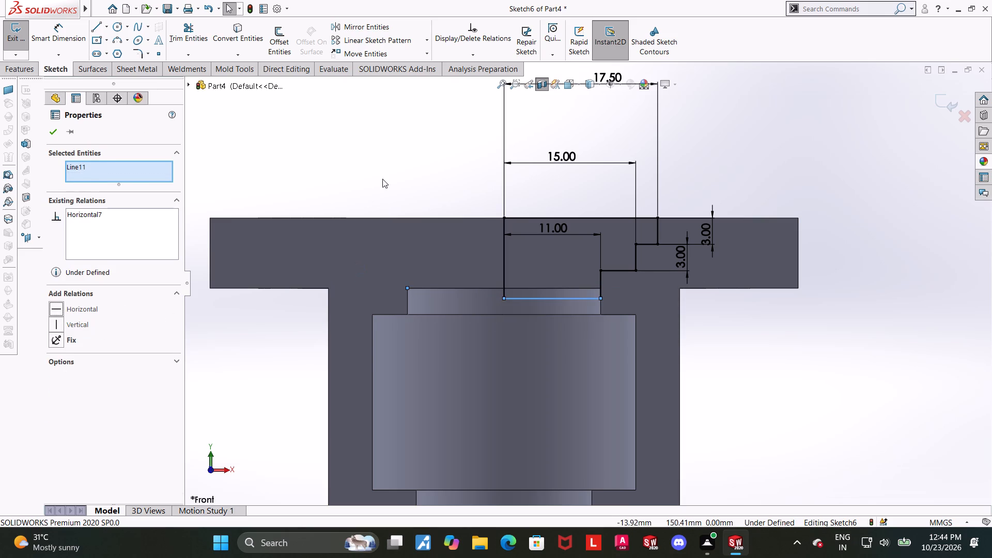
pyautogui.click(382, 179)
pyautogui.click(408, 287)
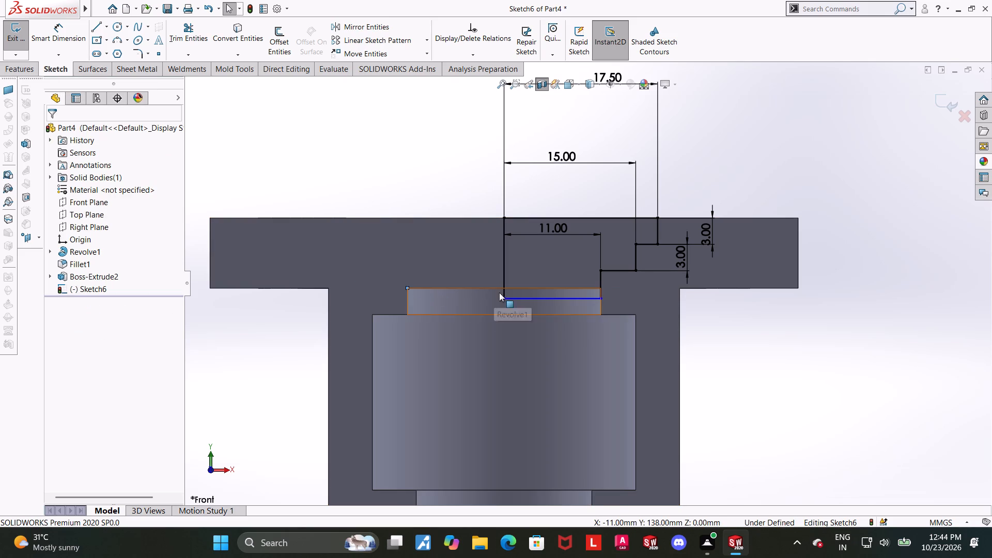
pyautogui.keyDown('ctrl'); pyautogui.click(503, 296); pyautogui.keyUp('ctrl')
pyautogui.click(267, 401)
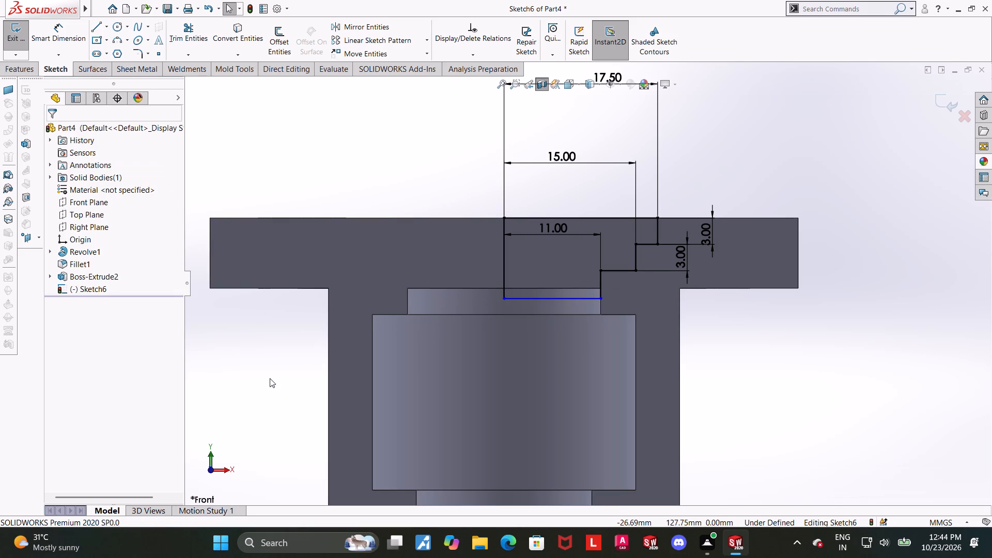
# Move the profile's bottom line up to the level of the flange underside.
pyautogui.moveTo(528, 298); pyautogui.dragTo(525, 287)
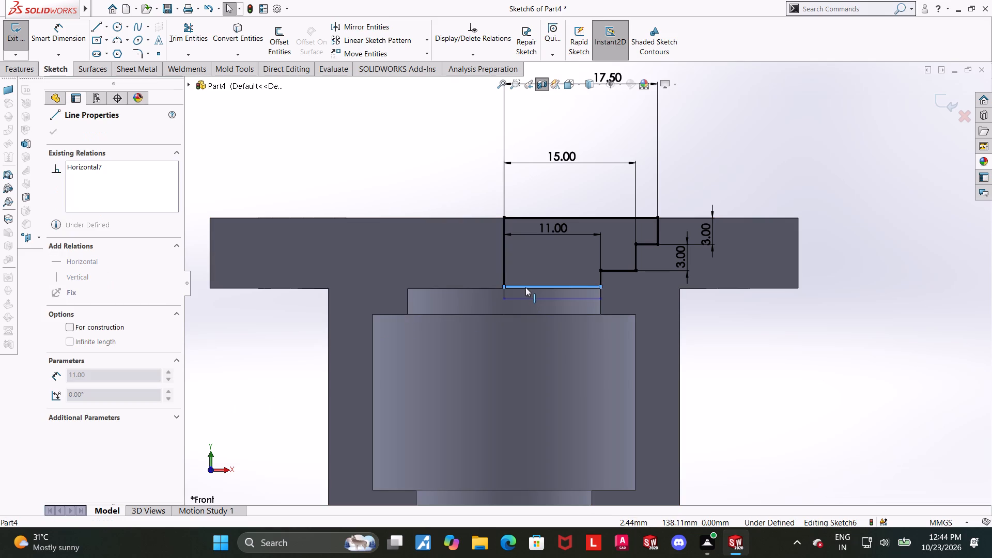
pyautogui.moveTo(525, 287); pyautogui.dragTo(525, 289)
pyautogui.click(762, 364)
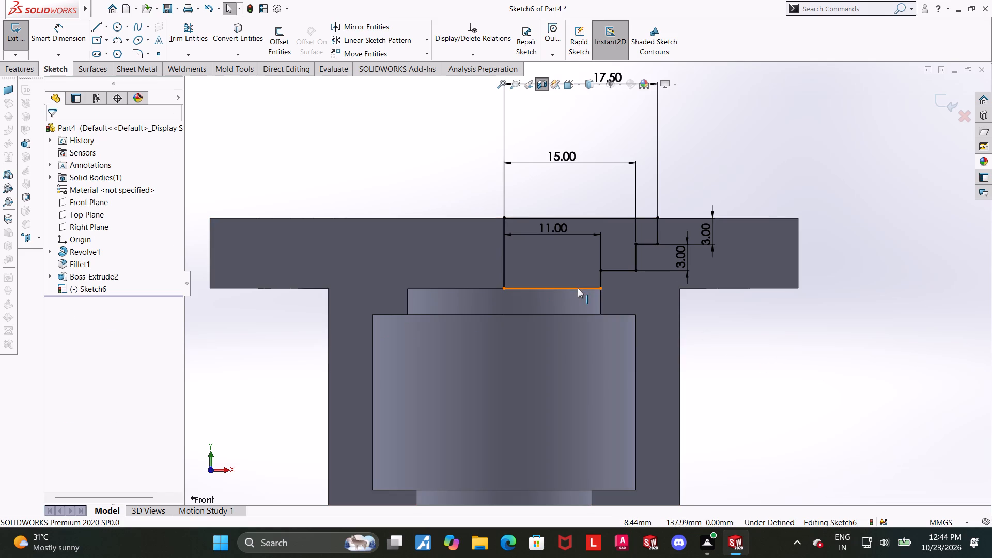
# Move the profile's bottom line down into the bore, slightly below the flange underside.
pyautogui.moveTo(578, 288); pyautogui.dragTo(578, 302)
pyautogui.click(758, 338)
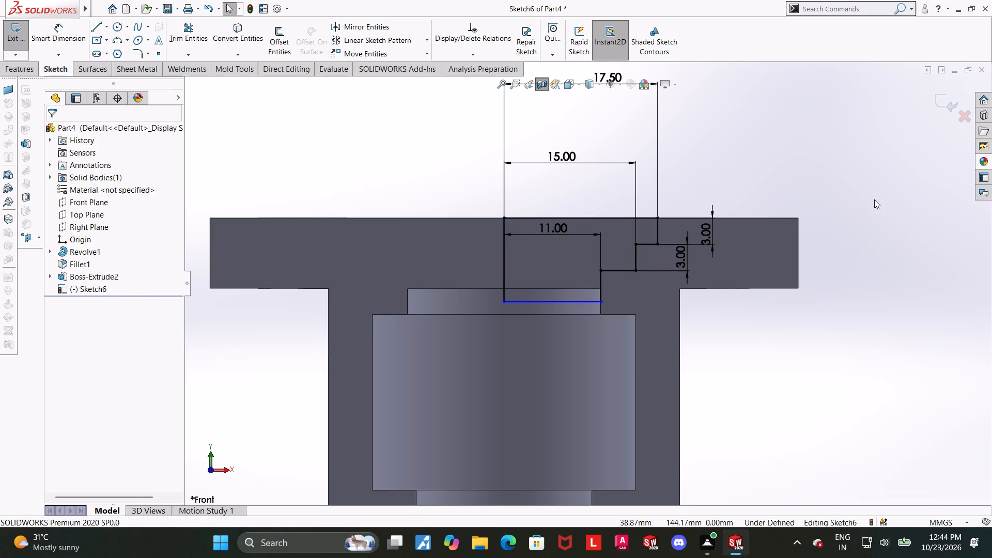
pyautogui.scroll(2, 832, 238)
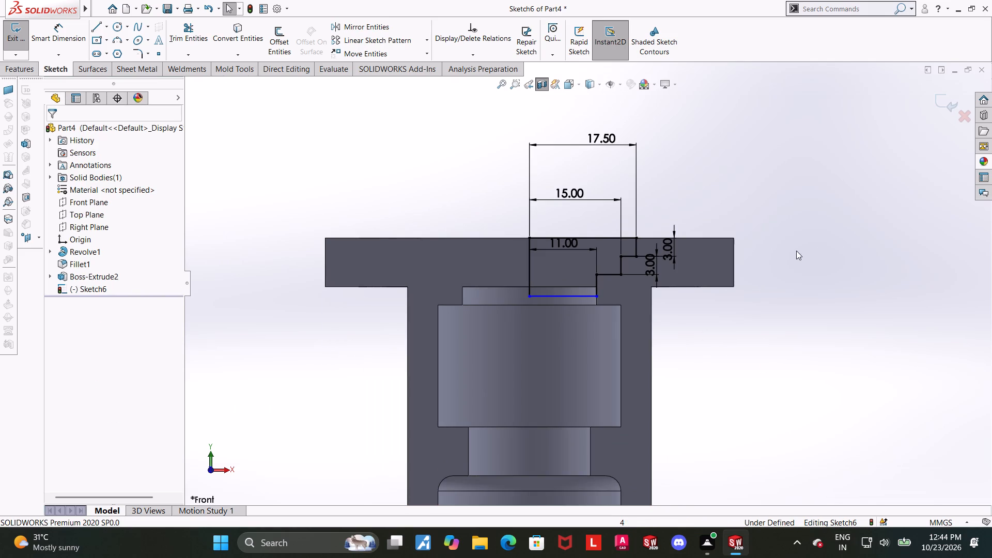
# Finish the sketch and revolve-cut the stepped profile 360° about its vertical line on the part's axis.
pyautogui.scroll(-2, 794, 254)
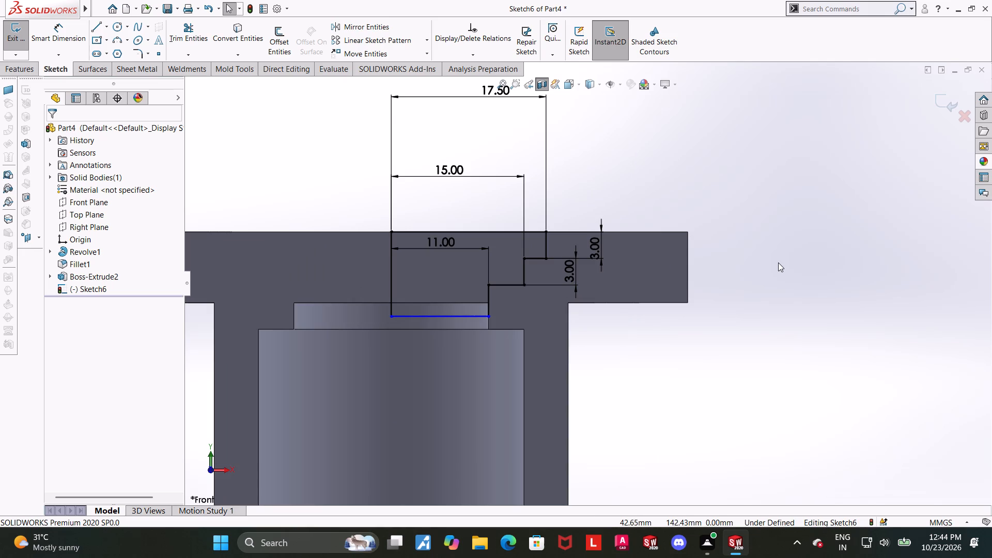
pyautogui.scroll(-1, 597, 317)
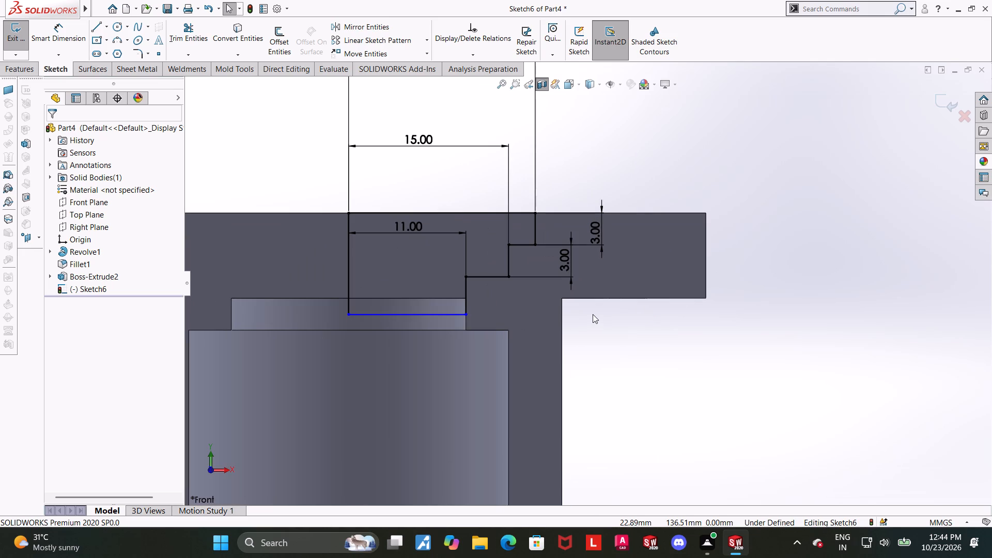
pyautogui.scroll(1, 593, 314)
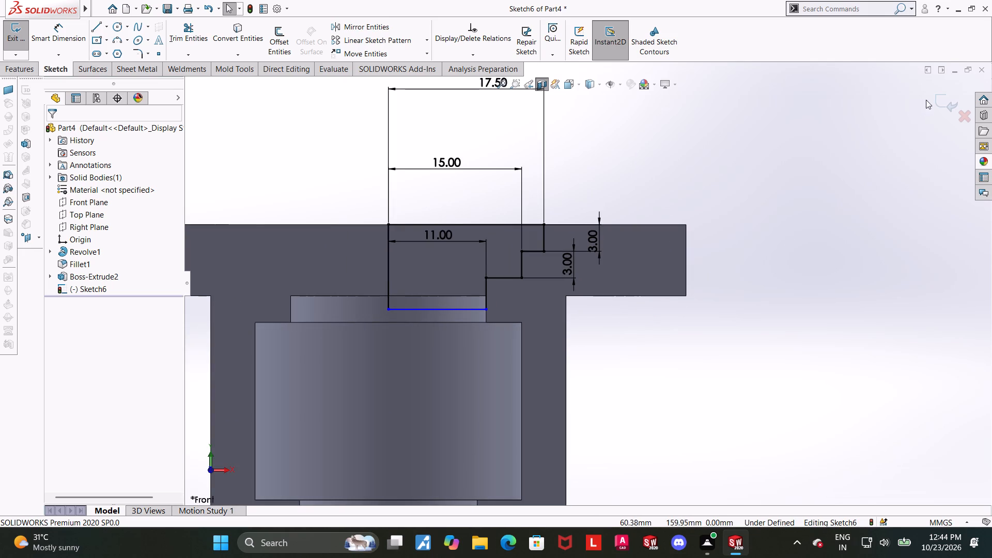
pyautogui.click(939, 97)
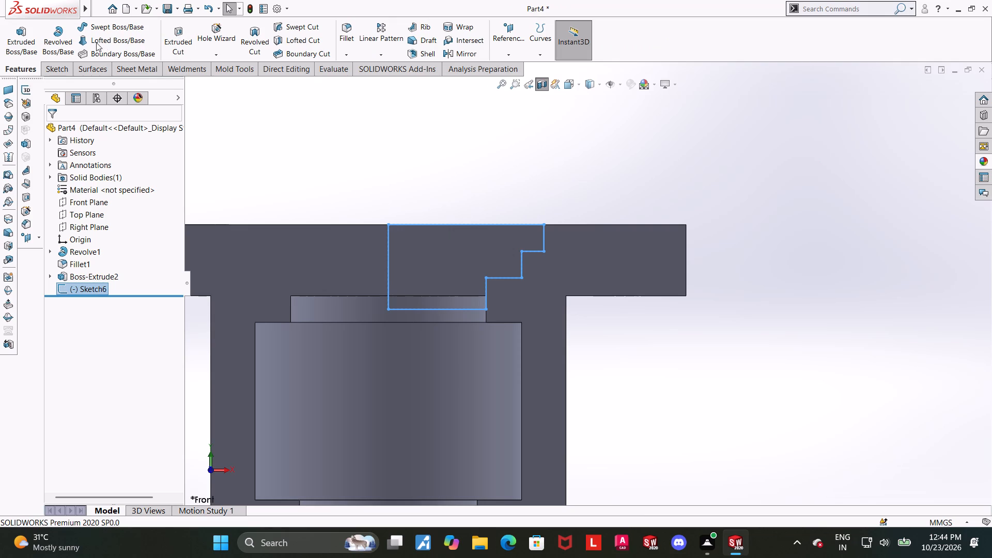
pyautogui.click(245, 42)
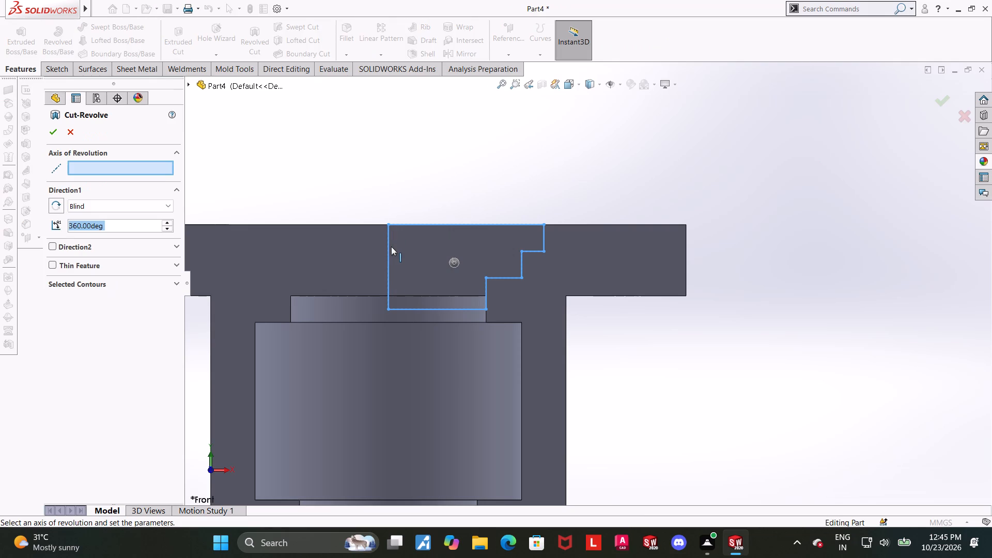
pyautogui.click(391, 253)
pyautogui.click(50, 130)
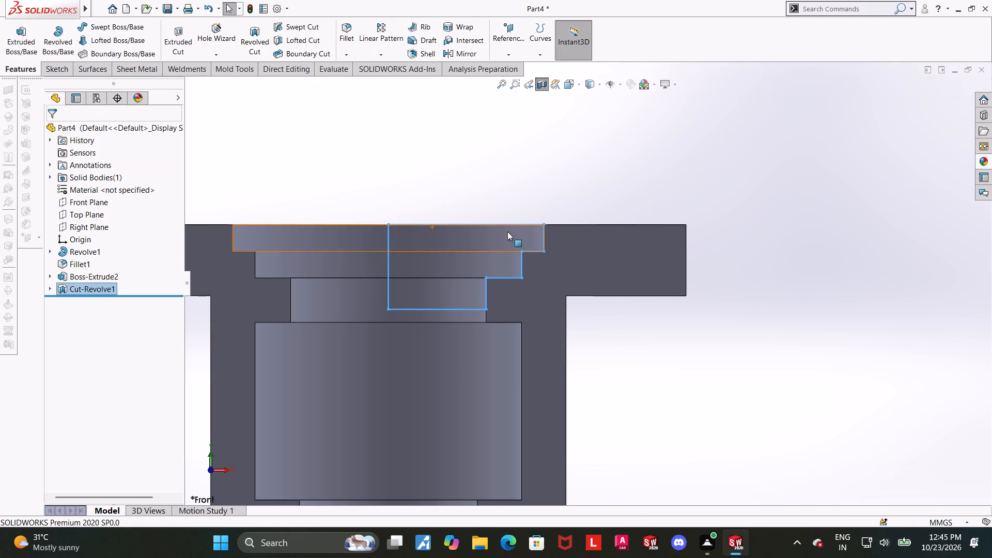
# Examine the stepped opening in the sectioned part and turn off the section view.
pyautogui.scroll(1, 717, 414)
pyautogui.click(717, 414)
pyautogui.scroll(4, 673, 337)
pyautogui.moveTo(670, 338); pyautogui.dragTo(664, 428, button='middle')
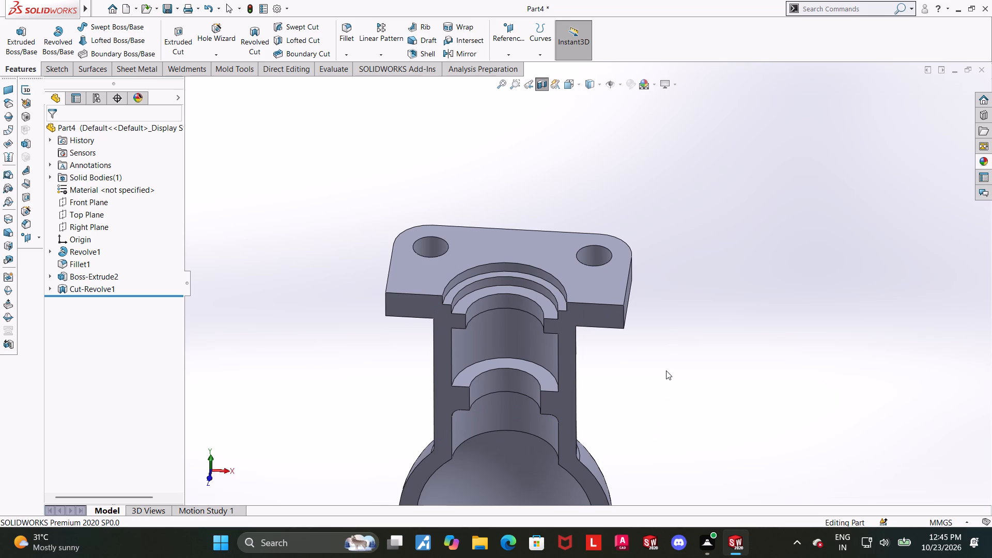
pyautogui.moveTo(638, 358); pyautogui.dragTo(647, 283, button='middle')
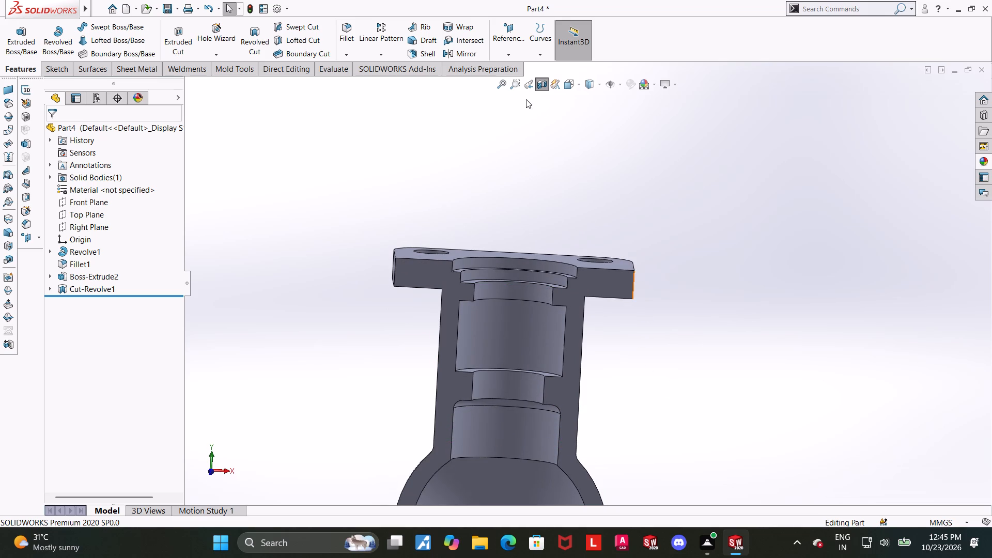
pyautogui.click(544, 87)
# Delete the Fillet1 feature from the part.
pyautogui.scroll(4, 597, 242)
pyautogui.moveTo(694, 363); pyautogui.dragTo(681, 261, button='middle')
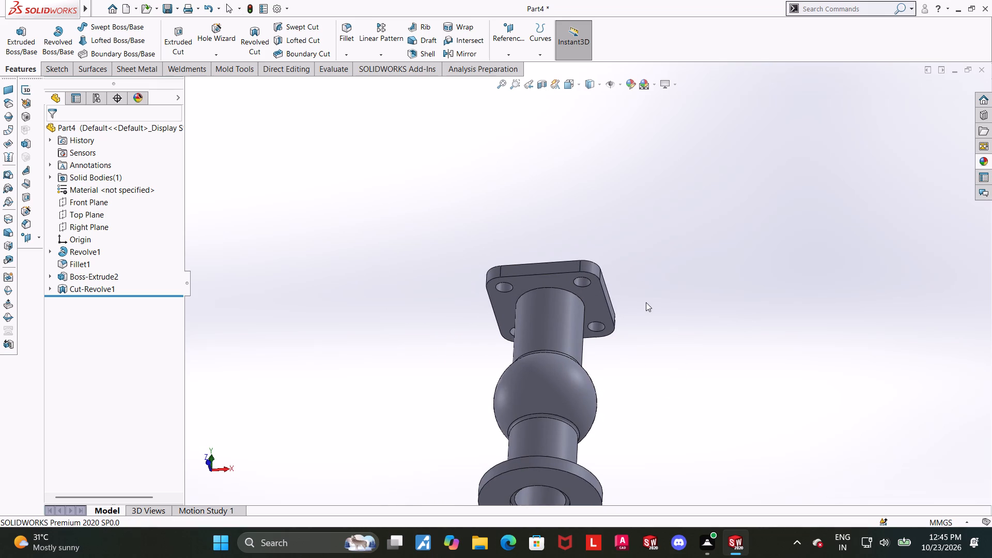
pyautogui.rightClick(72, 267)
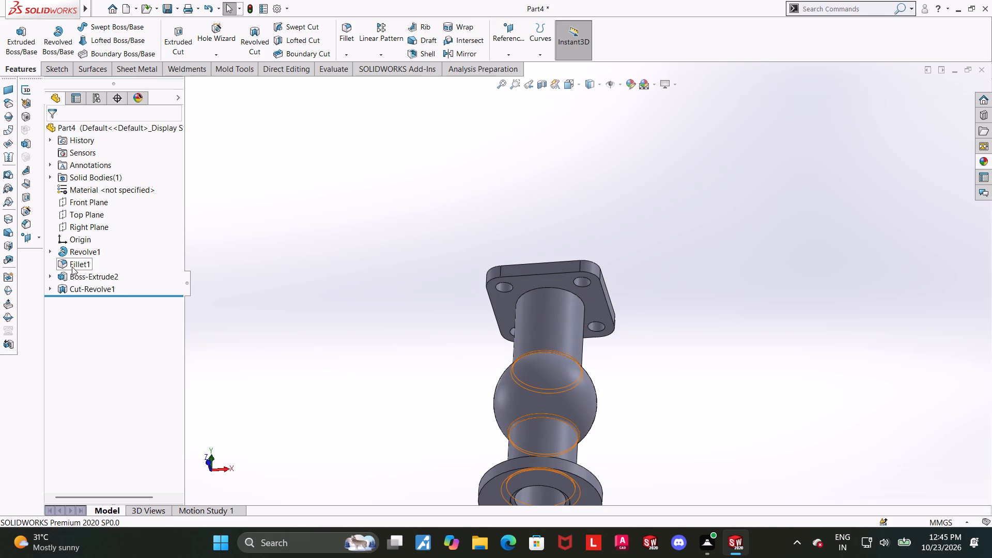
pyautogui.click(97, 341)
pyautogui.click(571, 205)
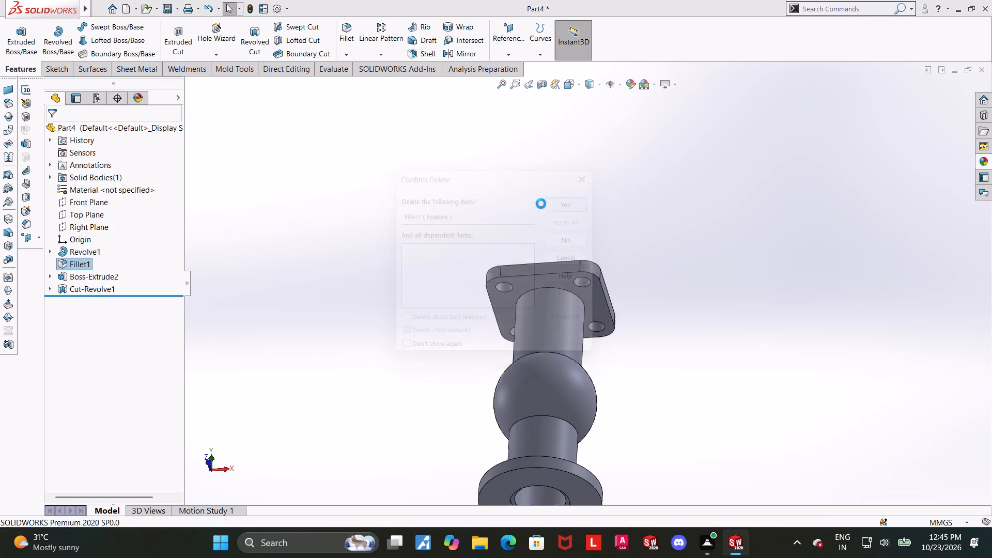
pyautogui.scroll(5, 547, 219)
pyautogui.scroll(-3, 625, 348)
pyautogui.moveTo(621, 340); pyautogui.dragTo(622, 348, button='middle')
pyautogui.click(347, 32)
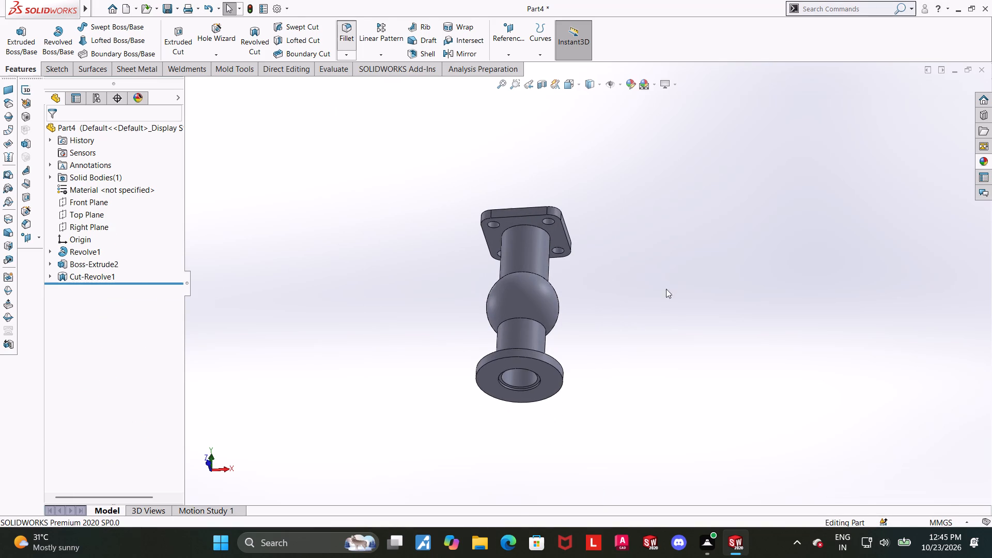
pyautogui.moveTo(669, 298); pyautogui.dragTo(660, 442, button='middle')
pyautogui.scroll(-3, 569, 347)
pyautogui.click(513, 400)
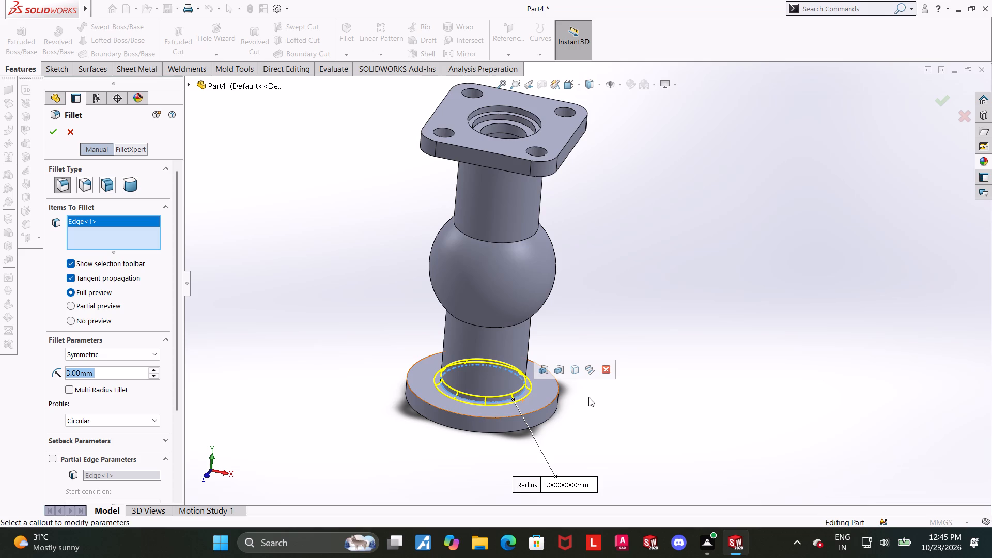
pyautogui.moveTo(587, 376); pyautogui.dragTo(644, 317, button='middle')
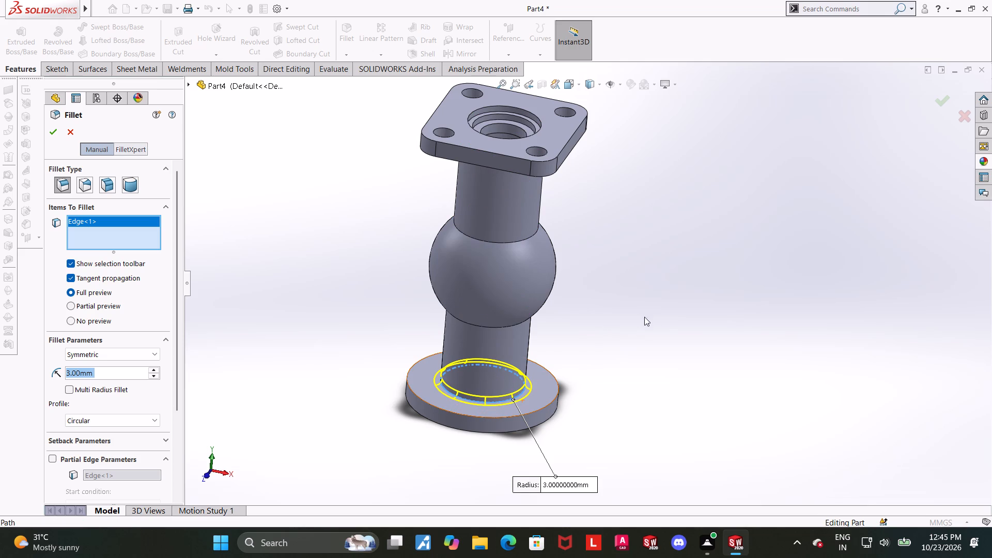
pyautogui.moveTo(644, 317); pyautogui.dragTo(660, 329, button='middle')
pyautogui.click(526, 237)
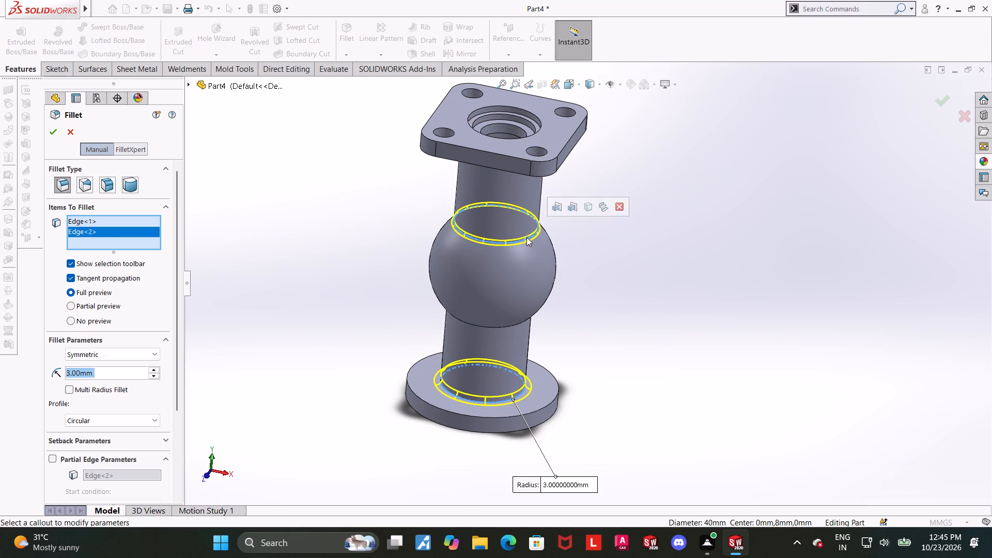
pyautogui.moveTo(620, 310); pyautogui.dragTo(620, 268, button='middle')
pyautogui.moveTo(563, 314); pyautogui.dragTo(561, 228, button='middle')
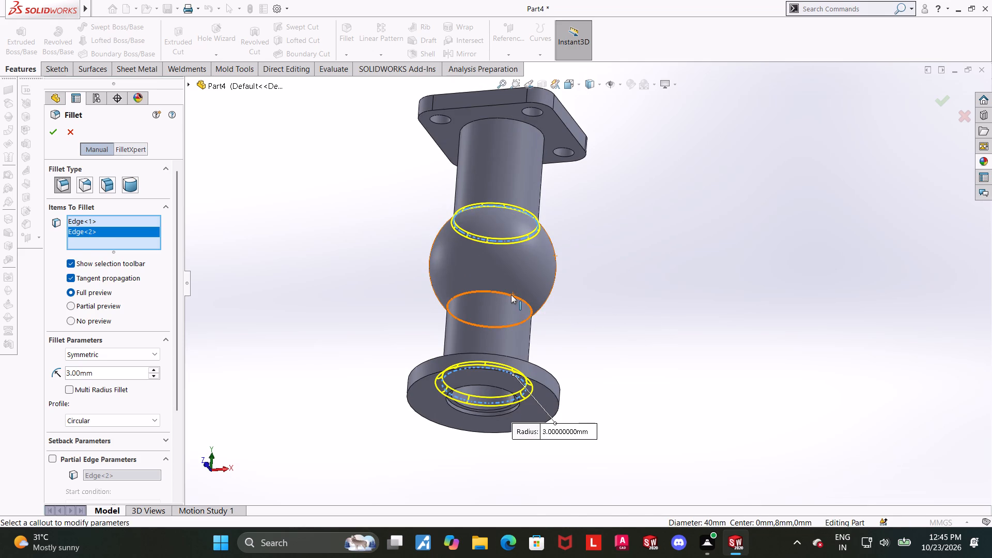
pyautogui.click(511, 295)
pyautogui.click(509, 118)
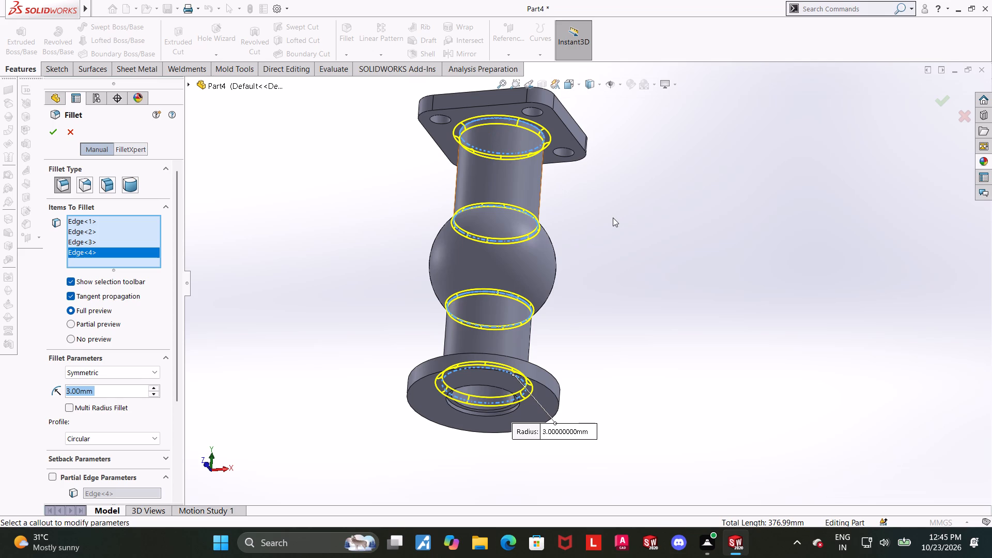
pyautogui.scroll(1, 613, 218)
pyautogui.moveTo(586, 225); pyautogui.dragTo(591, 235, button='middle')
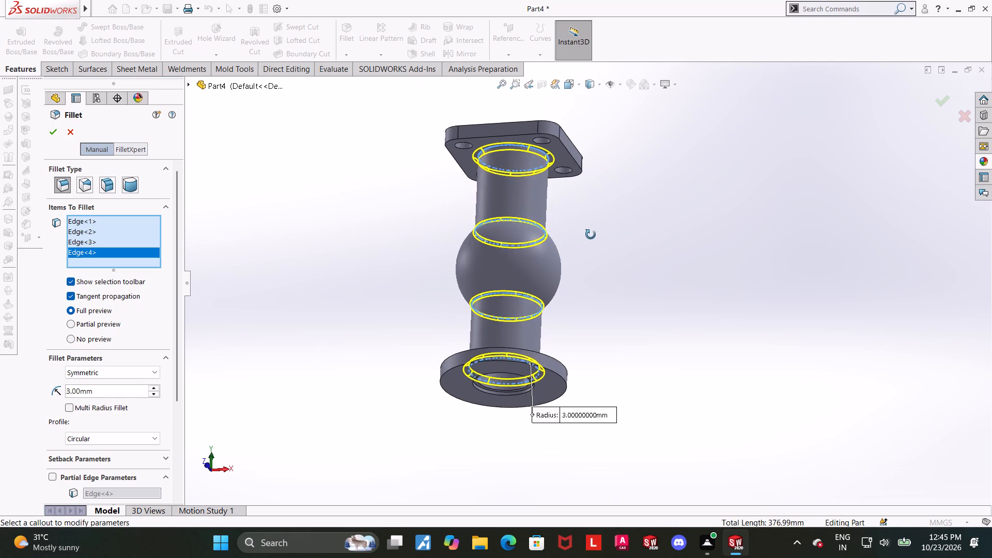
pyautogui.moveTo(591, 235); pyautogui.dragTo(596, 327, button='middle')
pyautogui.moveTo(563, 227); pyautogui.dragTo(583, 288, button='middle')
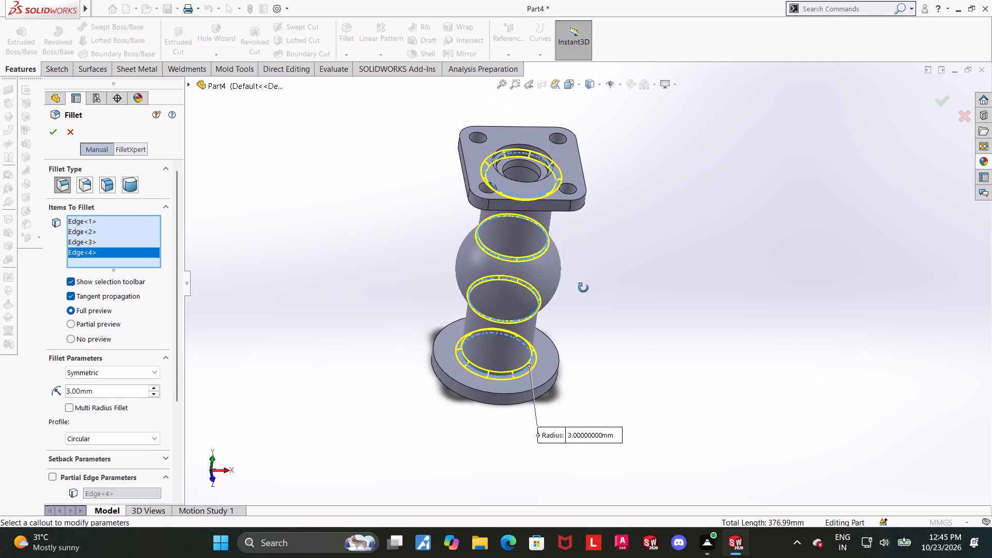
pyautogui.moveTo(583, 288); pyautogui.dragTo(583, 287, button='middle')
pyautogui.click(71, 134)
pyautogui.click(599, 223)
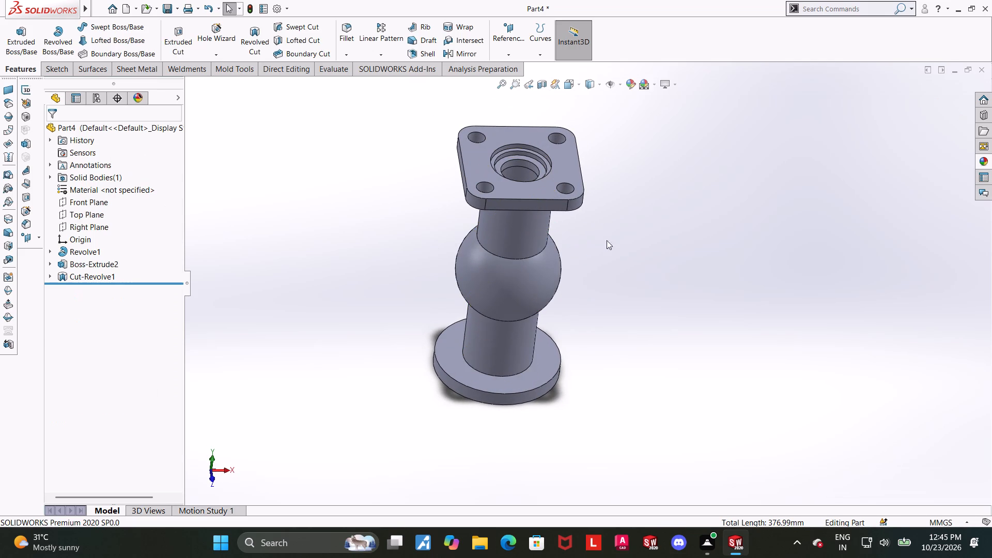
# Start a sketch on the bottom face of the round flange and orient the view normal to it.
pyautogui.scroll(5, 615, 249)
pyautogui.moveTo(629, 285); pyautogui.dragTo(609, 227, button='middle')
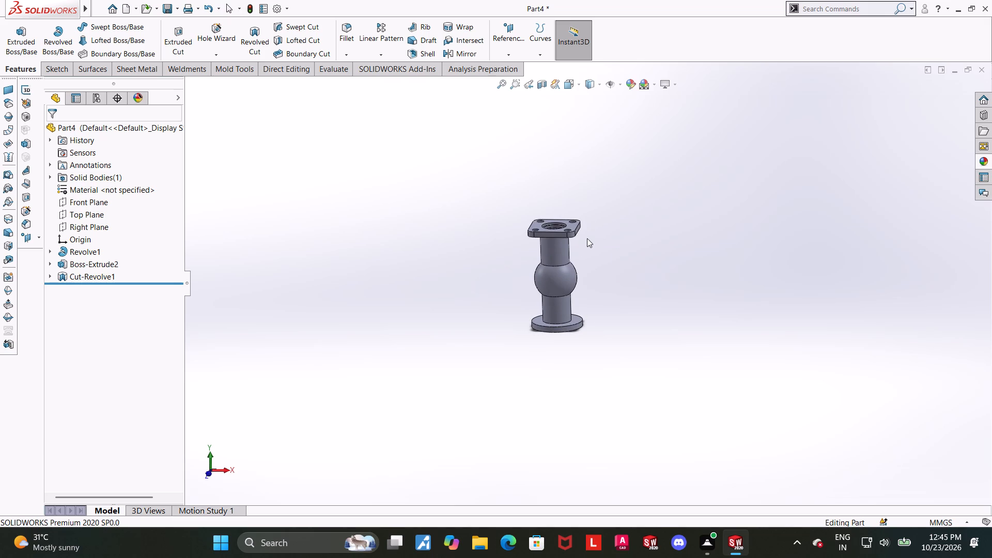
pyautogui.scroll(3, 599, 299)
pyautogui.moveTo(578, 326); pyautogui.dragTo(583, 264, button='middle')
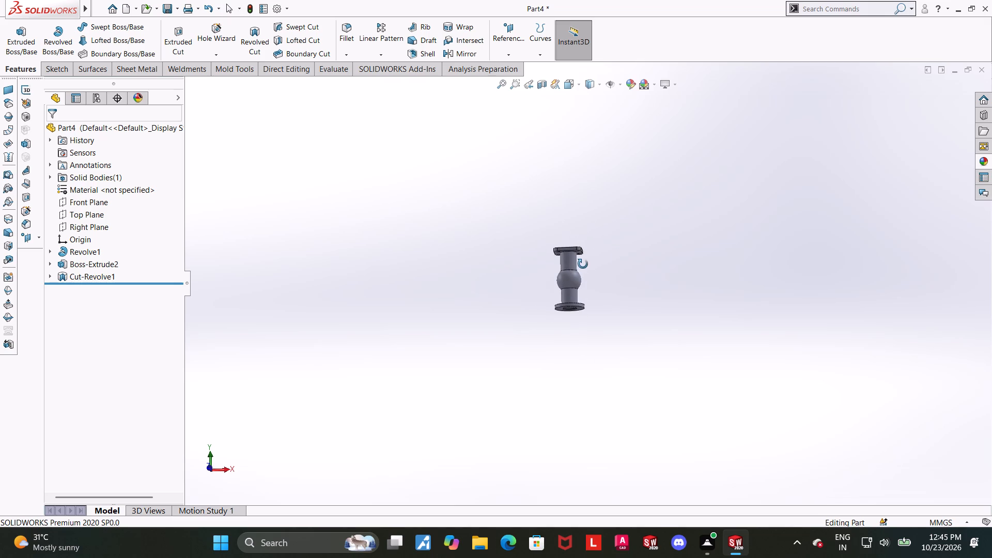
pyautogui.moveTo(583, 264); pyautogui.dragTo(592, 172, button='middle')
pyautogui.scroll(1, 609, 298)
pyautogui.moveTo(607, 290); pyautogui.dragTo(604, 261, button='middle')
pyautogui.scroll(-6, 600, 322)
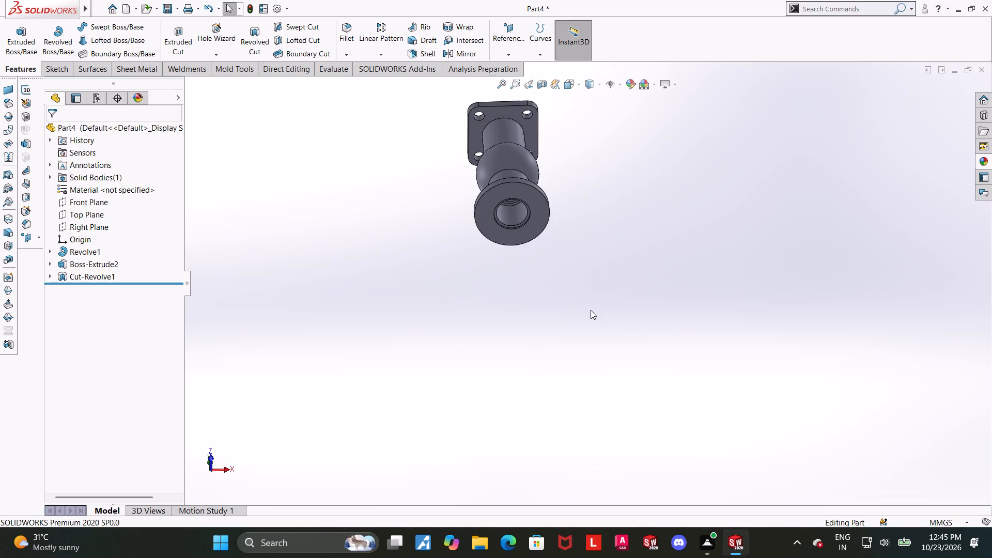
pyautogui.scroll(-1, 591, 310)
pyautogui.scroll(-5, 492, 105)
pyautogui.click(714, 350)
pyautogui.click(602, 349)
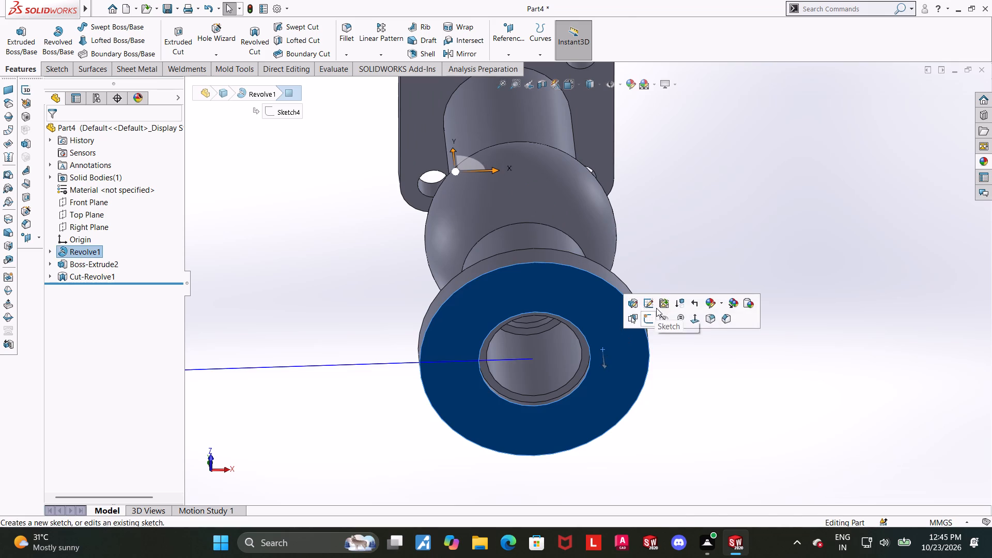
pyautogui.click(646, 324)
pyautogui.click(86, 293)
pyautogui.click(115, 275)
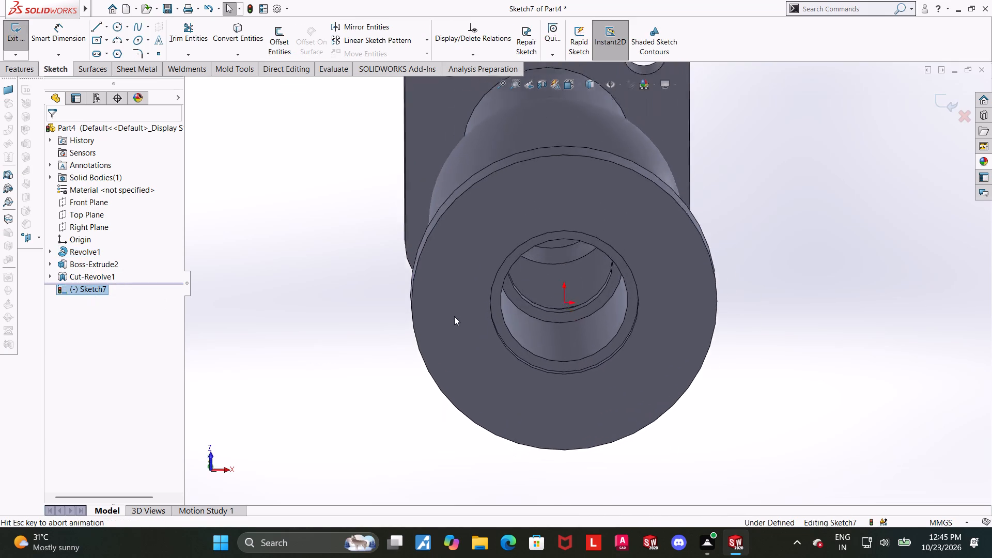
# Sketch a circle about 54 mm in diameter centred on the origin and make it construction geometry.
pyautogui.click(118, 29)
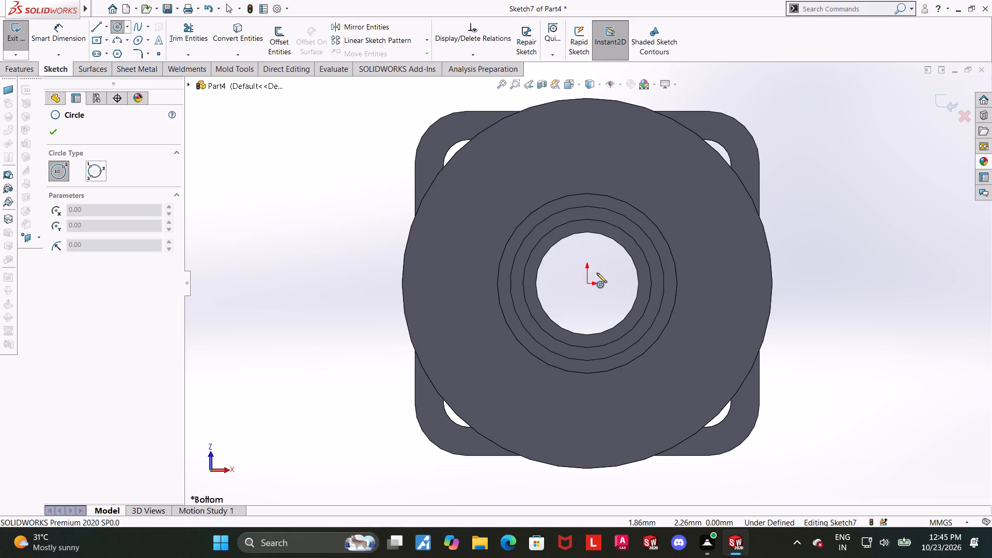
pyautogui.click(590, 283)
pyautogui.click(671, 173)
pyautogui.press('Escape')
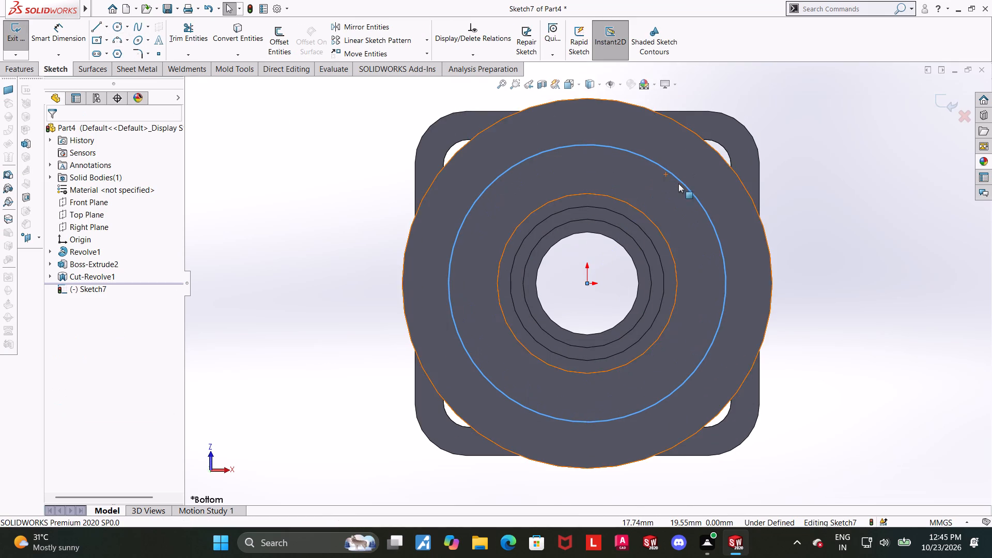
pyautogui.click(636, 152)
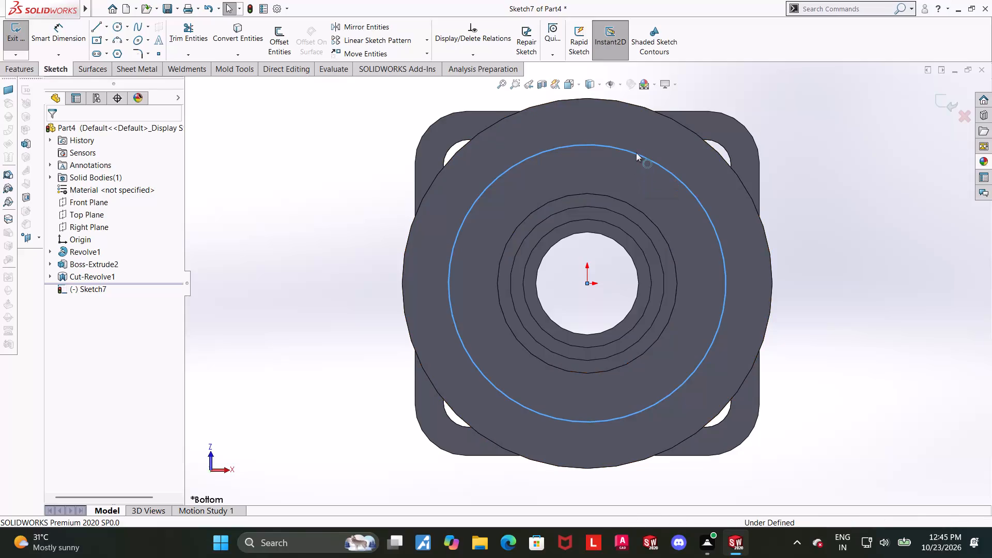
pyautogui.click(679, 121)
pyautogui.press('Escape')
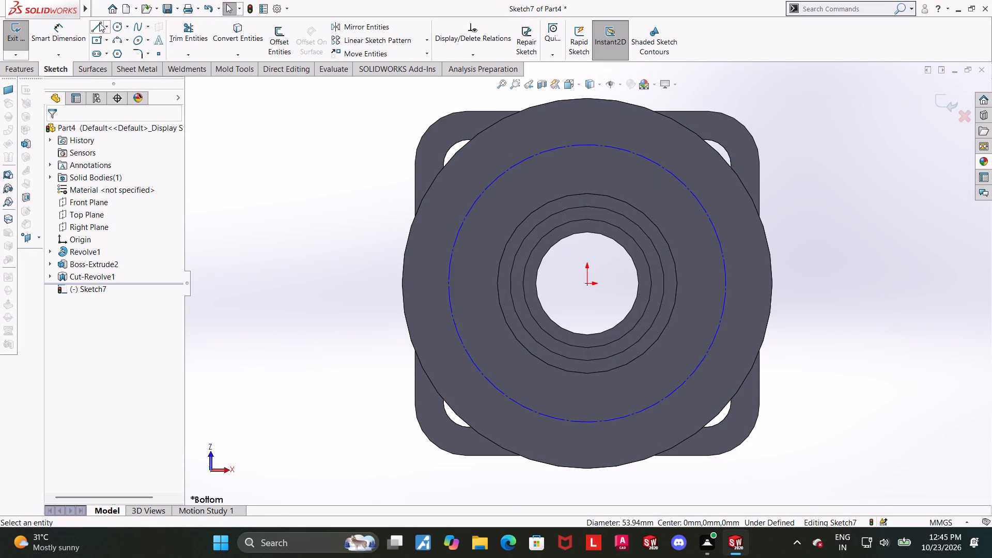
# Dimension the construction circle's diameter and set it to 58 mm.
pyautogui.click(70, 30)
pyautogui.scroll(2, 162, 124)
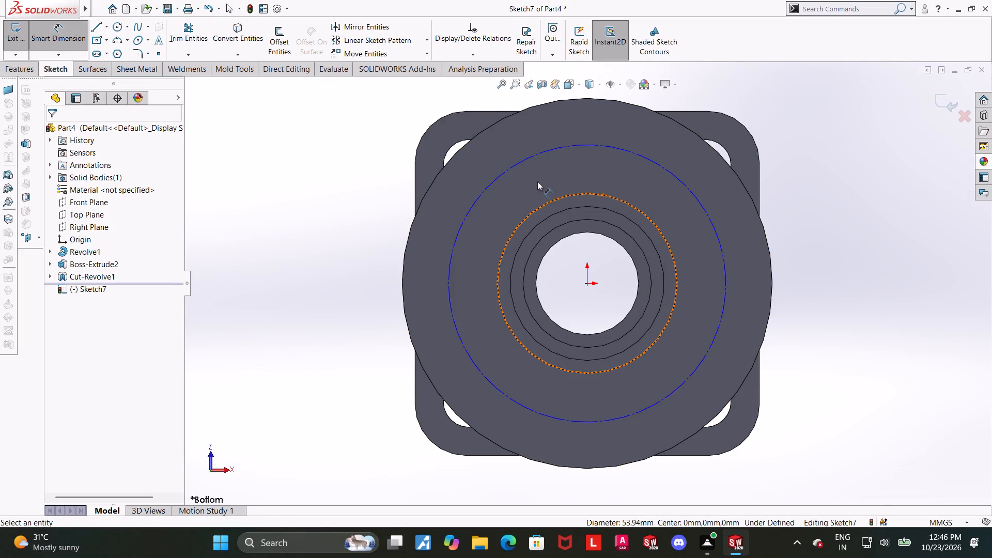
pyautogui.click(539, 153)
pyautogui.scroll(-3, 539, 166)
pyautogui.scroll(6, 545, 163)
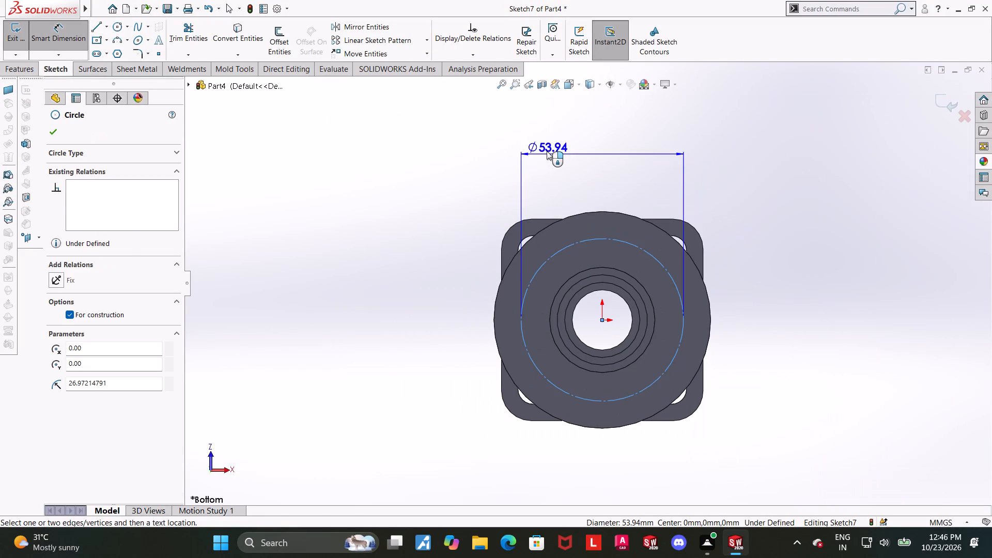
pyautogui.click(547, 151)
pyautogui.write('58]')
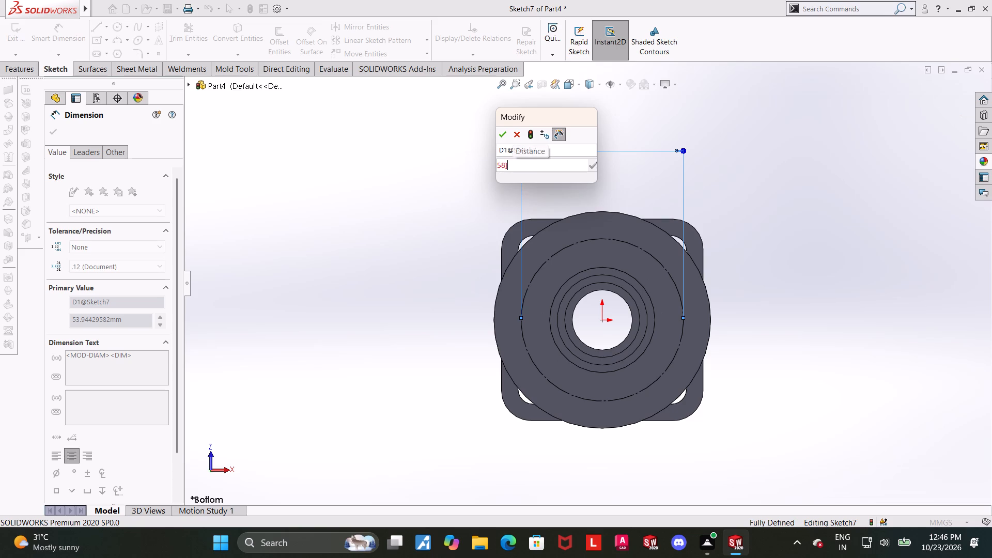
pyautogui.press('BackSpace')
pyautogui.press('Return')
pyautogui.press('Escape')
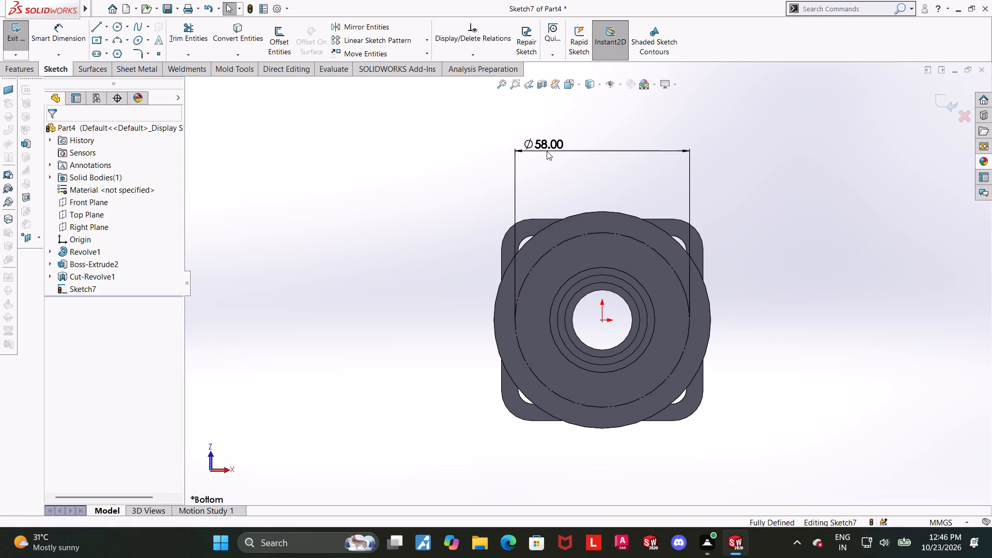
pyautogui.click(756, 332)
pyautogui.scroll(-1, 789, 331)
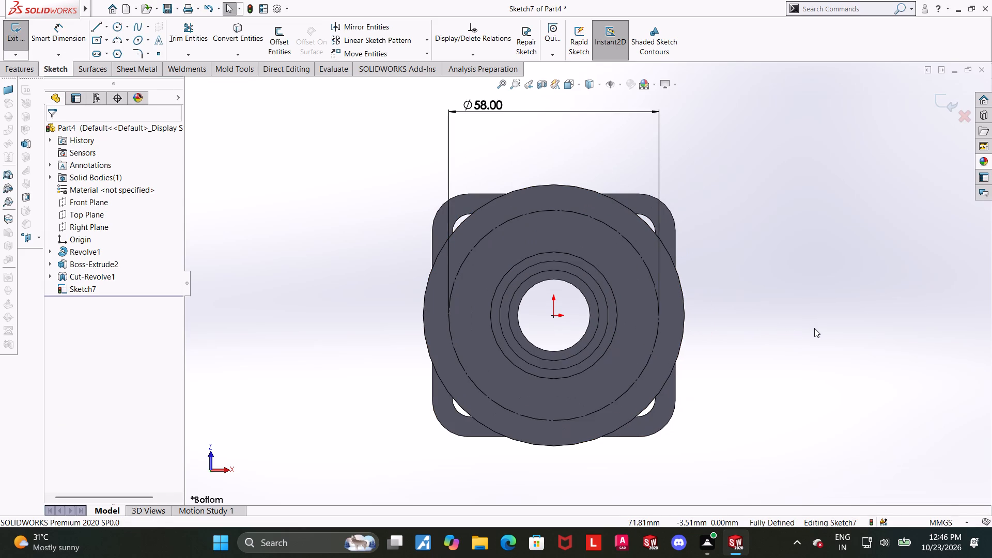
pyautogui.scroll(-1, 813, 330)
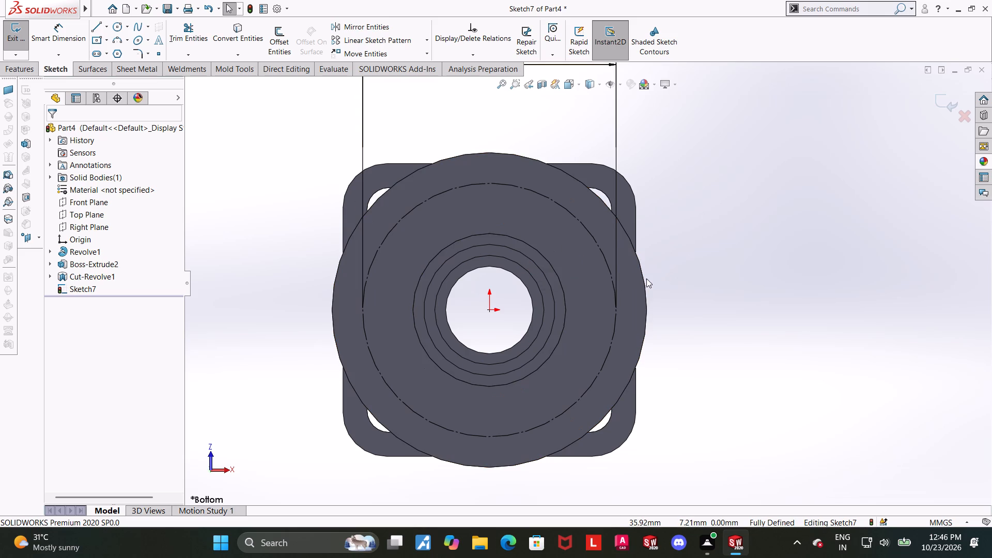
# Sketch two centrelines from the origin to the 58 mm construction circle, one diagonal at about 47° and one horizontal.
pyautogui.scroll(1, 646, 278)
pyautogui.scroll(-1, 821, 298)
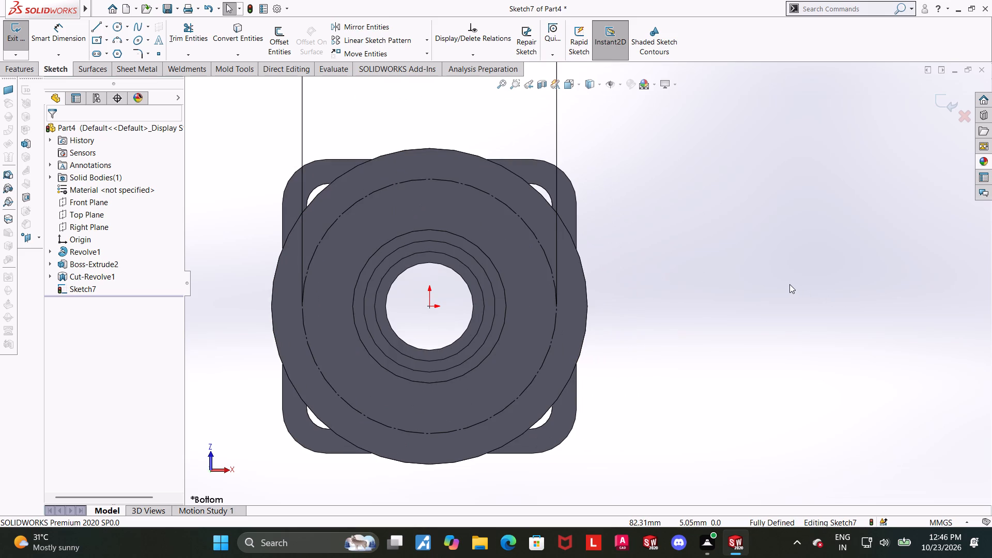
pyautogui.click(106, 27)
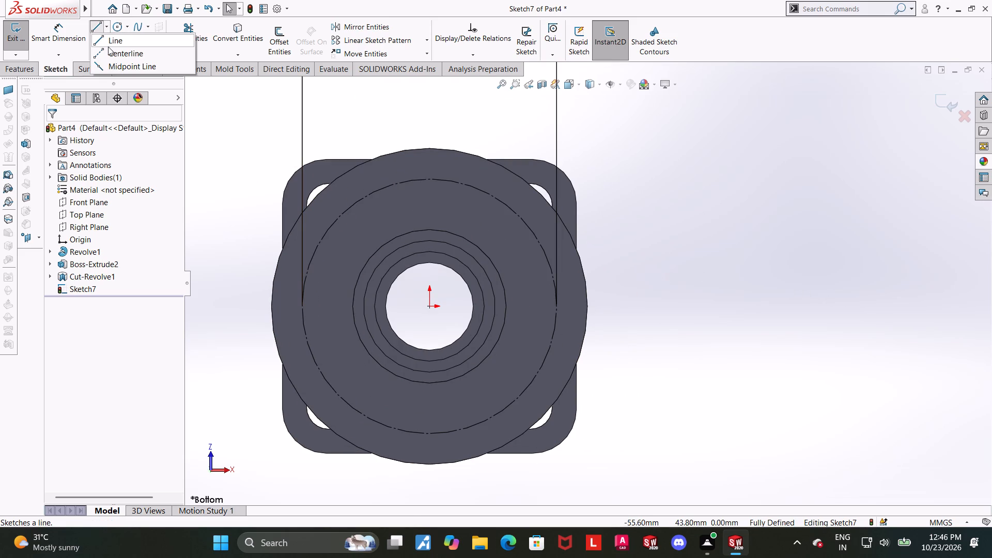
pyautogui.click(108, 50)
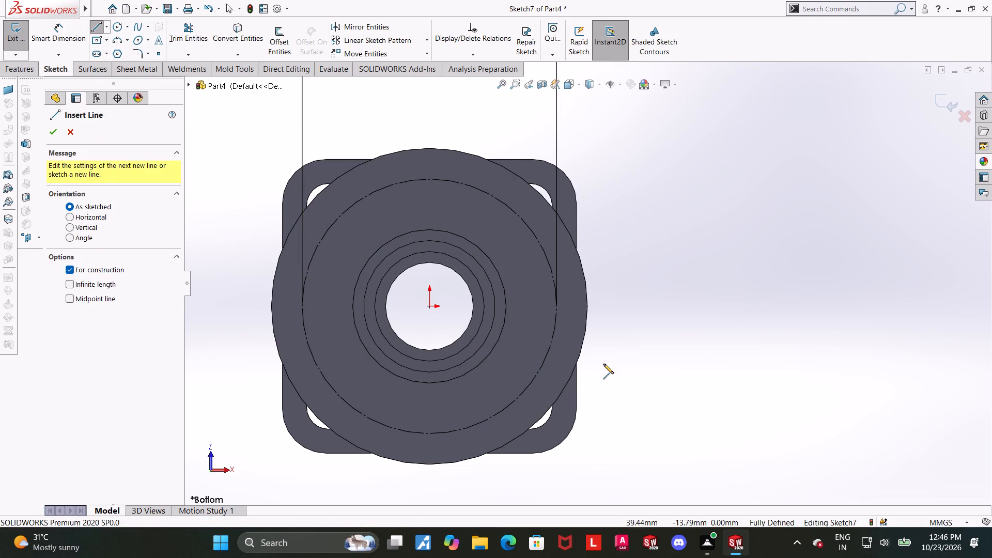
pyautogui.click(429, 308)
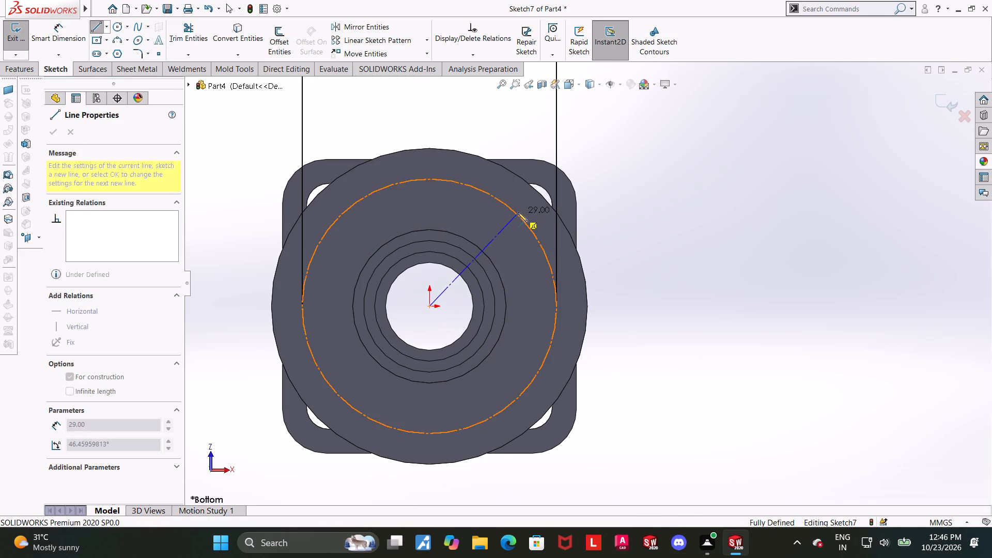
pyautogui.click(517, 211)
pyautogui.press('Escape')
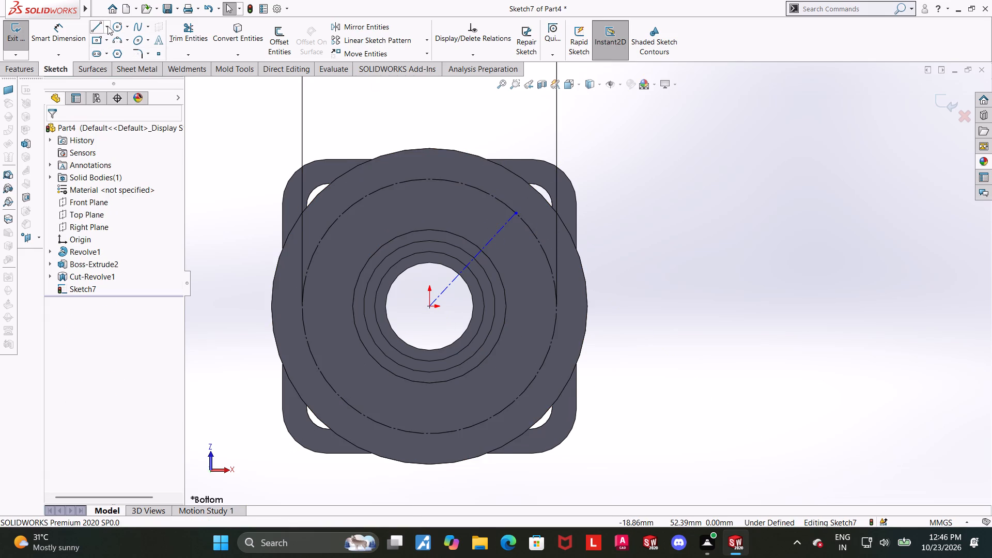
pyautogui.click(107, 26)
pyautogui.click(109, 50)
pyautogui.click(431, 307)
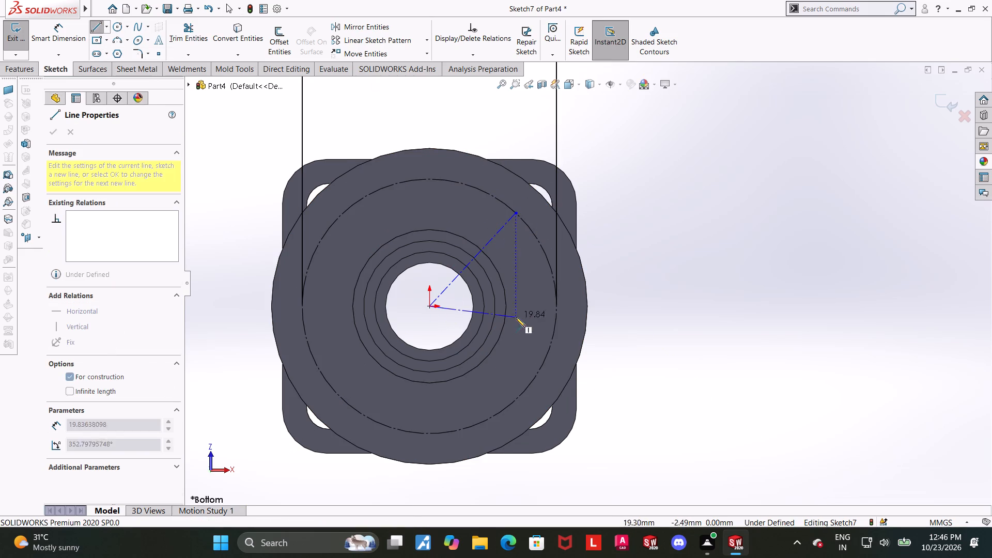
pyautogui.click(556, 308)
pyautogui.press('Escape')
pyautogui.press('Escape')
pyautogui.press('Escape')
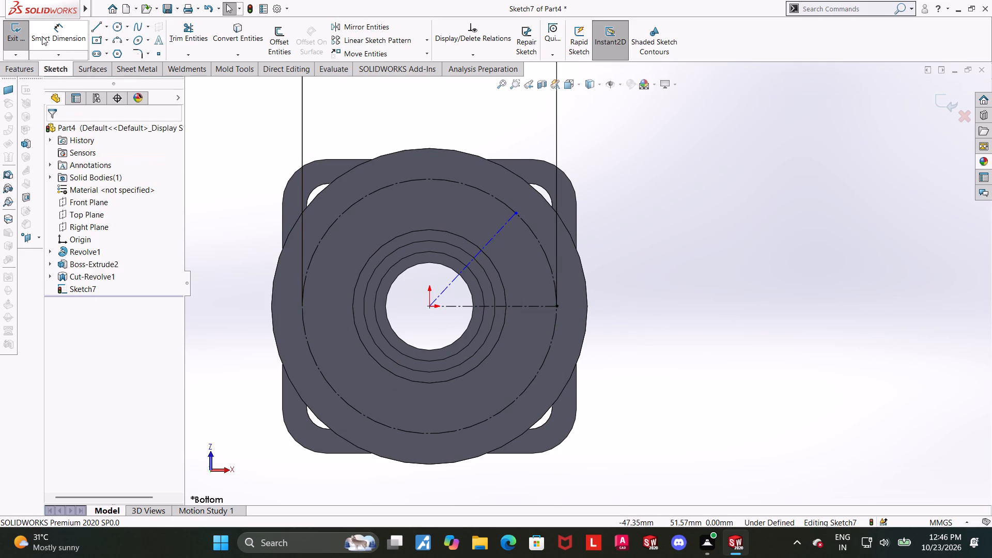
# Dimension the angle between the diagonal and horizontal centrelines and set it to 45°.
pyautogui.click(42, 36)
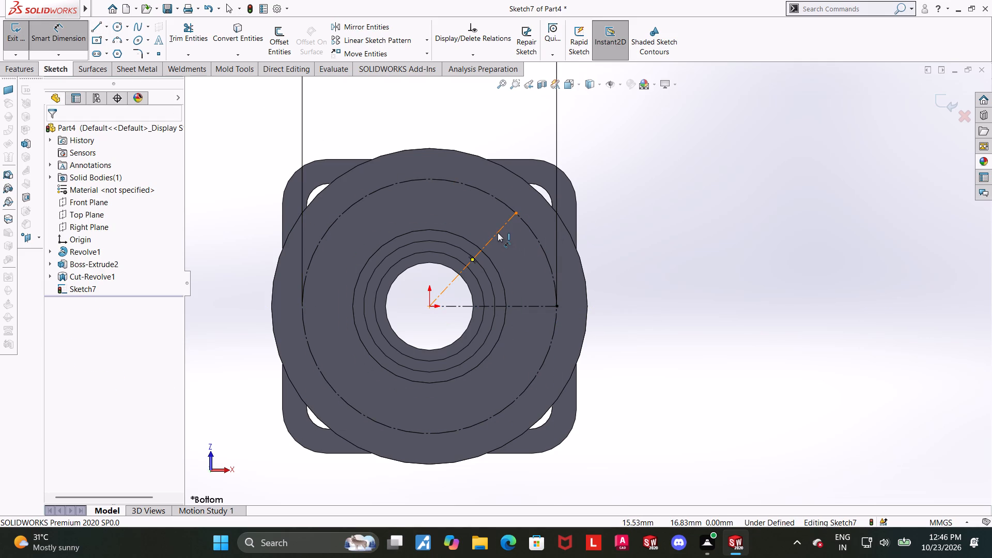
pyautogui.click(498, 233)
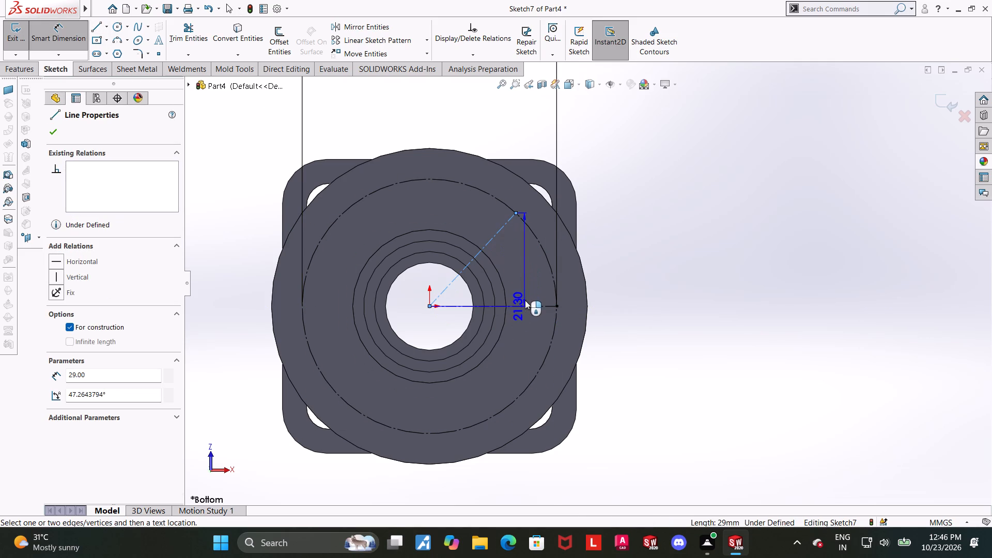
pyautogui.click(527, 306)
pyautogui.click(609, 269)
pyautogui.write('45')
pyautogui.press('Return')
pyautogui.press('Escape')
pyautogui.press('Escape')
pyautogui.click(707, 230)
pyautogui.scroll(-1, 707, 230)
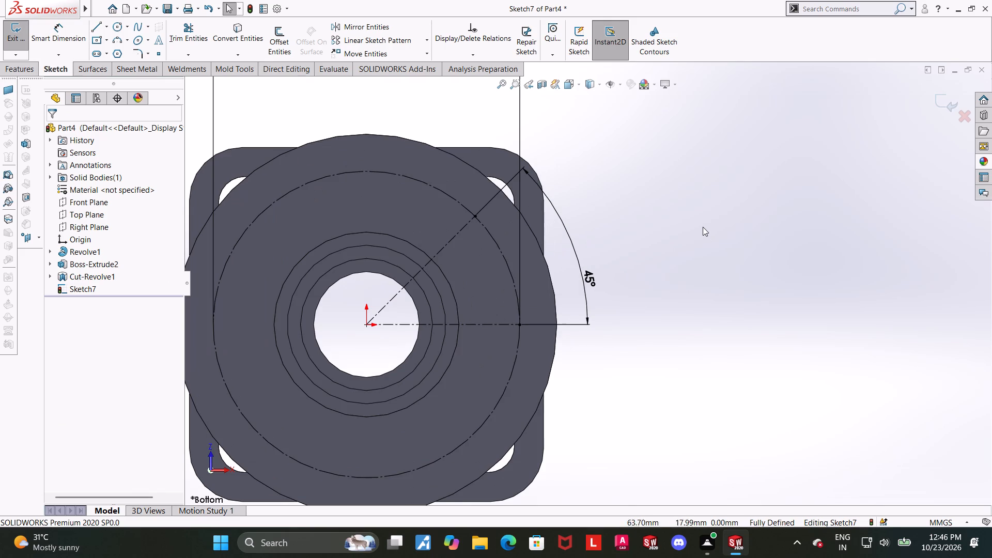
# Sketch a circle centred where the diagonal centreline meets the construction circle and dimension its diameter to 7 mm.
pyautogui.click(117, 27)
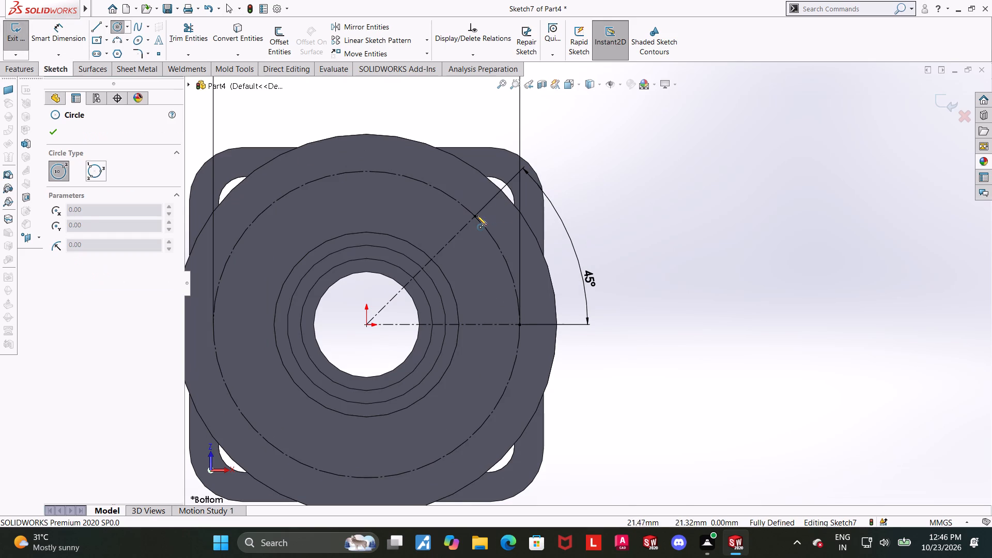
pyautogui.click(474, 219)
pyautogui.click(495, 222)
pyautogui.press('Escape')
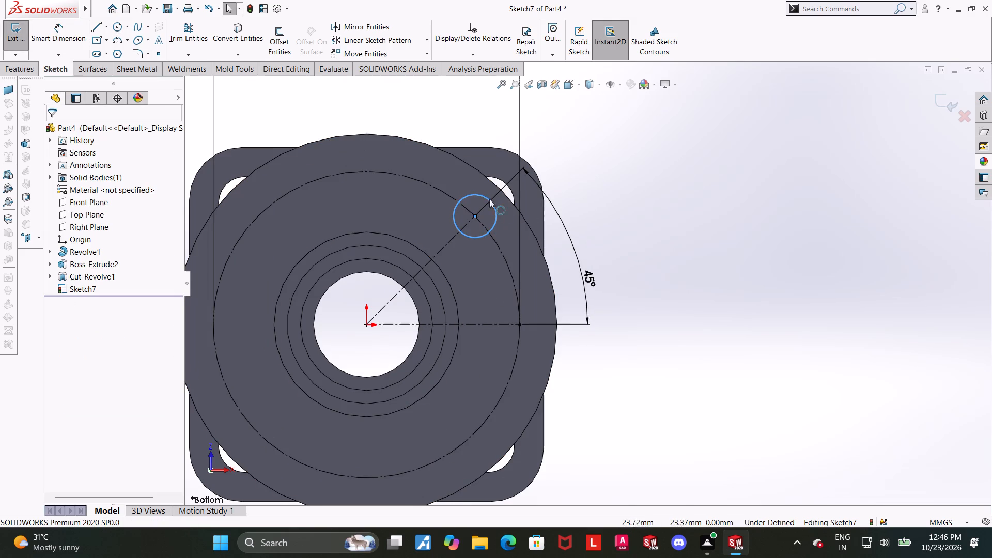
pyautogui.click(72, 33)
pyautogui.click(474, 196)
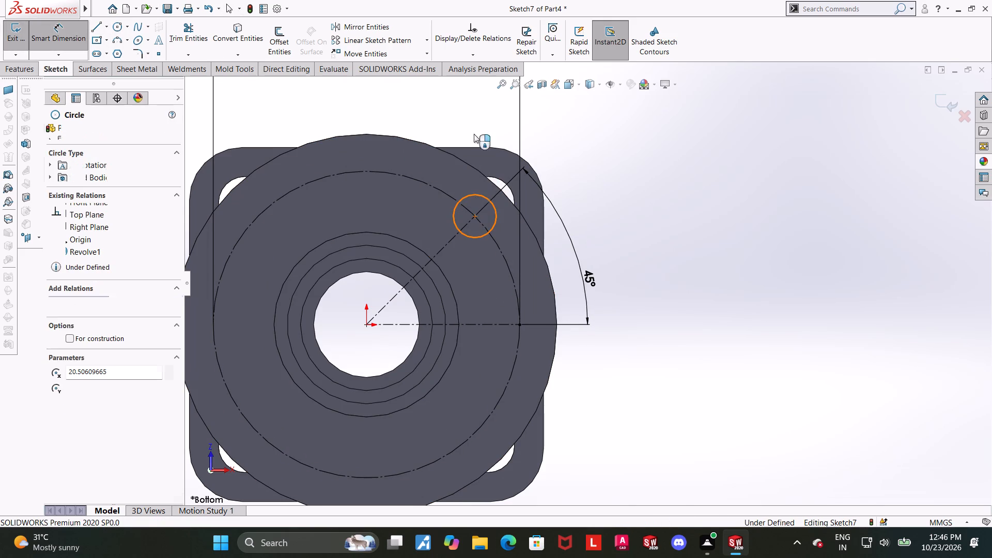
pyautogui.click(474, 123)
pyautogui.press('7')
pyautogui.press('Return')
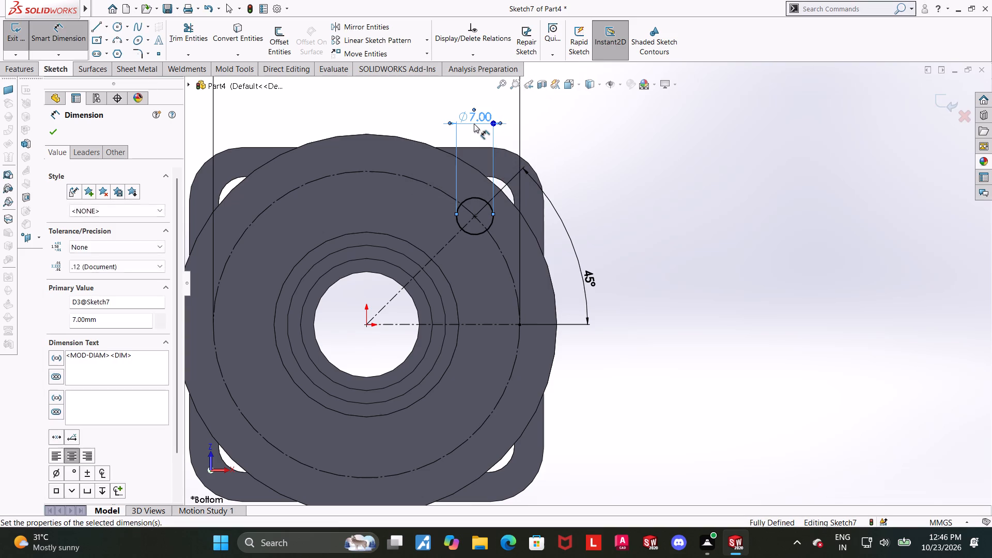
pyautogui.press('Escape')
pyautogui.press('Escape')
# Create a circular sketch pattern of the 7 mm circle about the origin with 4 equally spaced instances over 360°.
pyautogui.scroll(3, 523, 204)
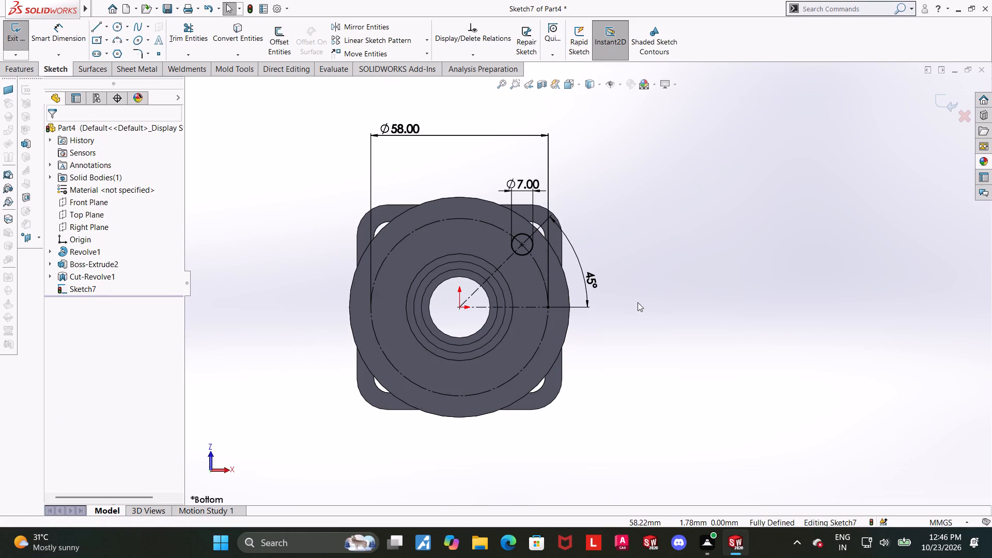
pyautogui.scroll(-1, 589, 290)
pyautogui.press('Escape')
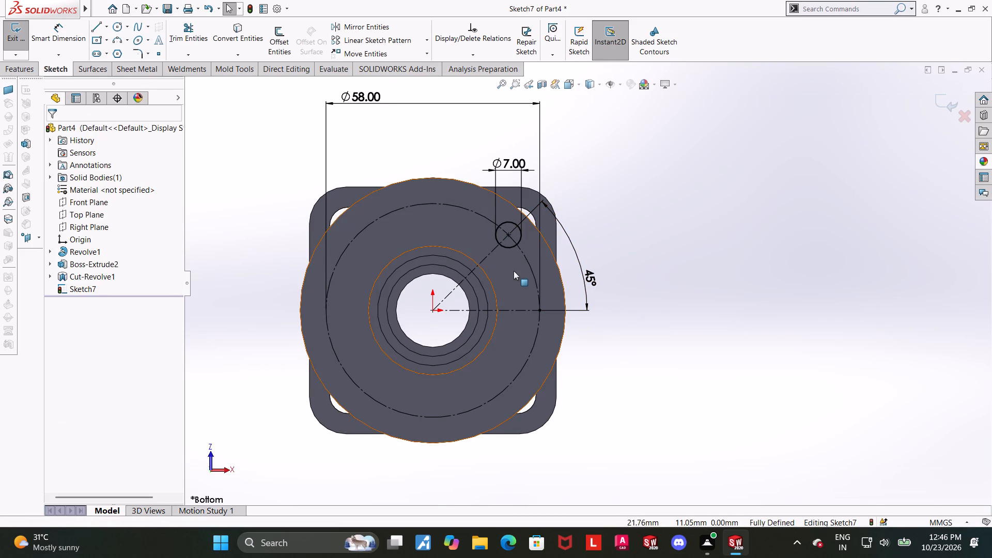
pyautogui.moveTo(615, 224); pyautogui.dragTo(618, 285, button='middle')
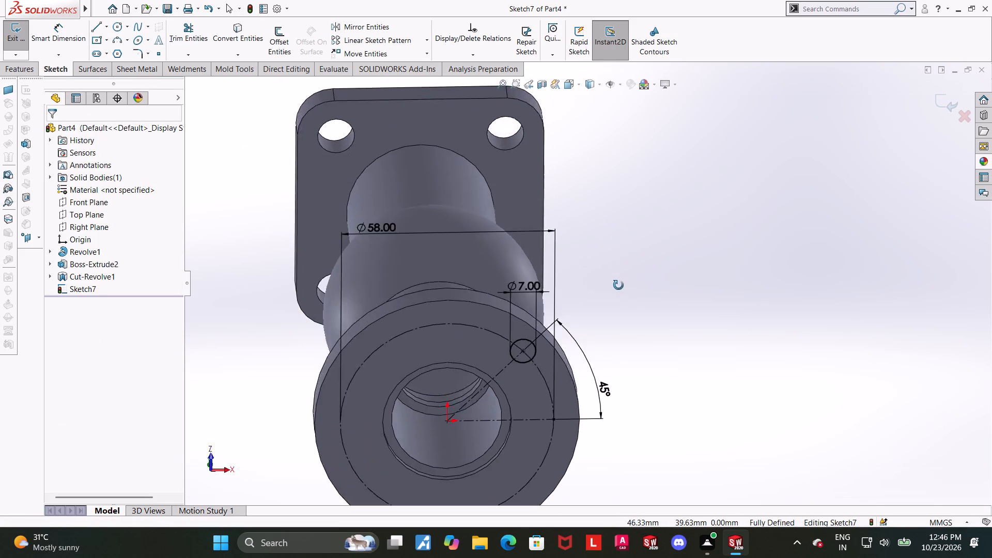
pyautogui.moveTo(618, 285); pyautogui.dragTo(613, 209, button='middle')
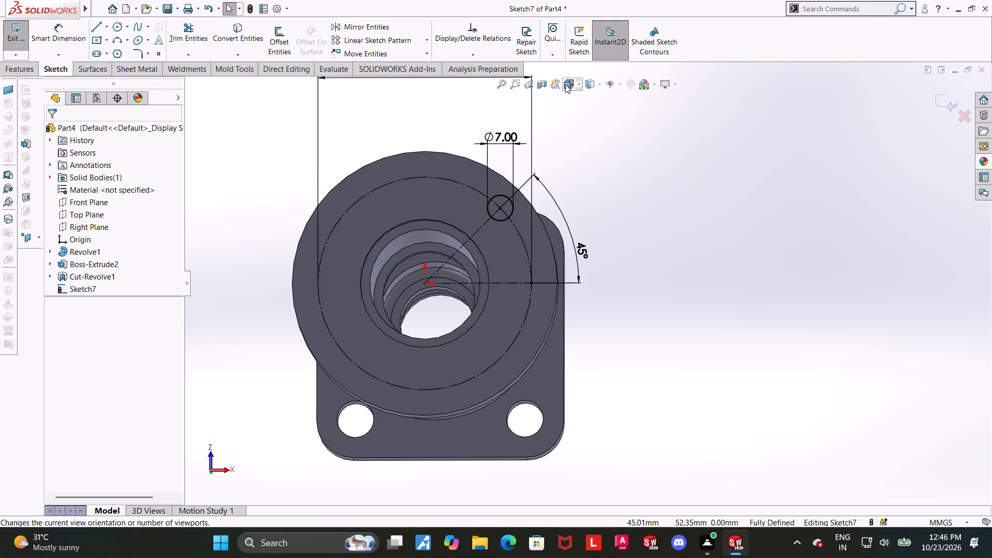
pyautogui.click(565, 84)
pyautogui.click(494, 338)
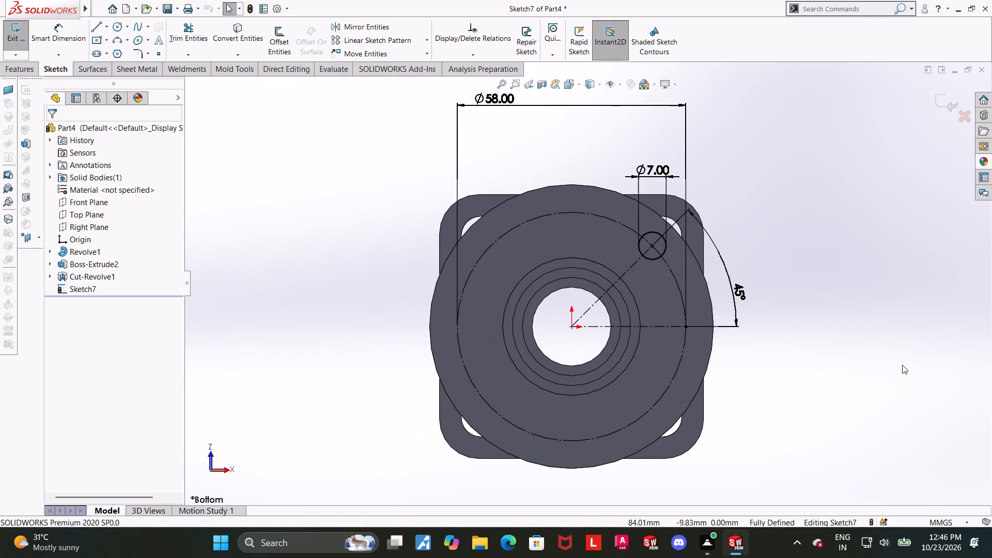
pyautogui.scroll(-1, 867, 340)
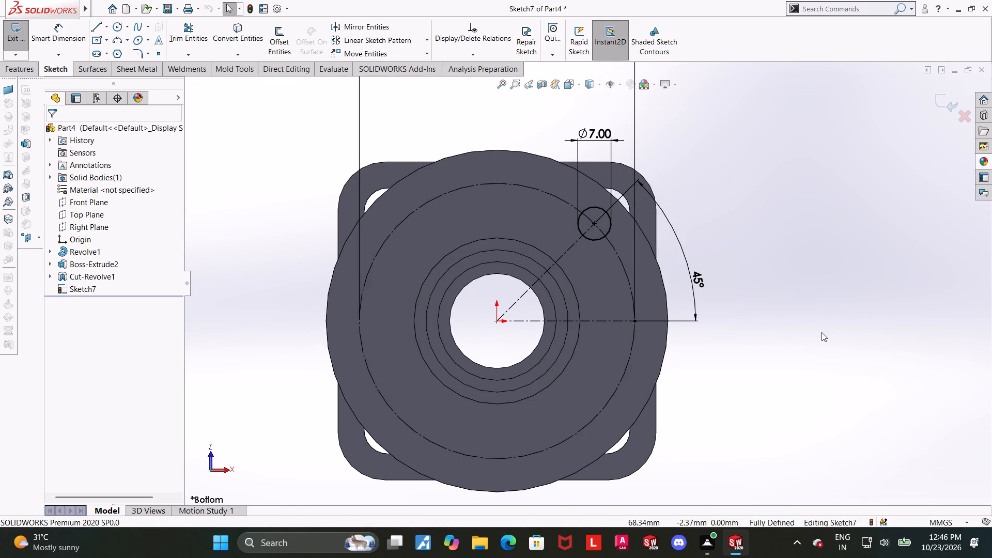
pyautogui.click(876, 322)
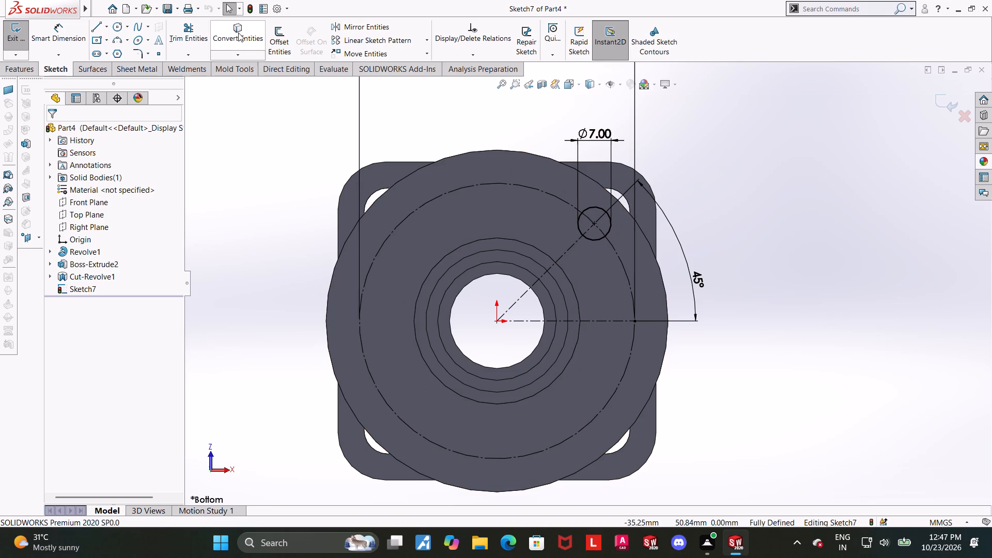
pyautogui.click(429, 40)
pyautogui.click(401, 69)
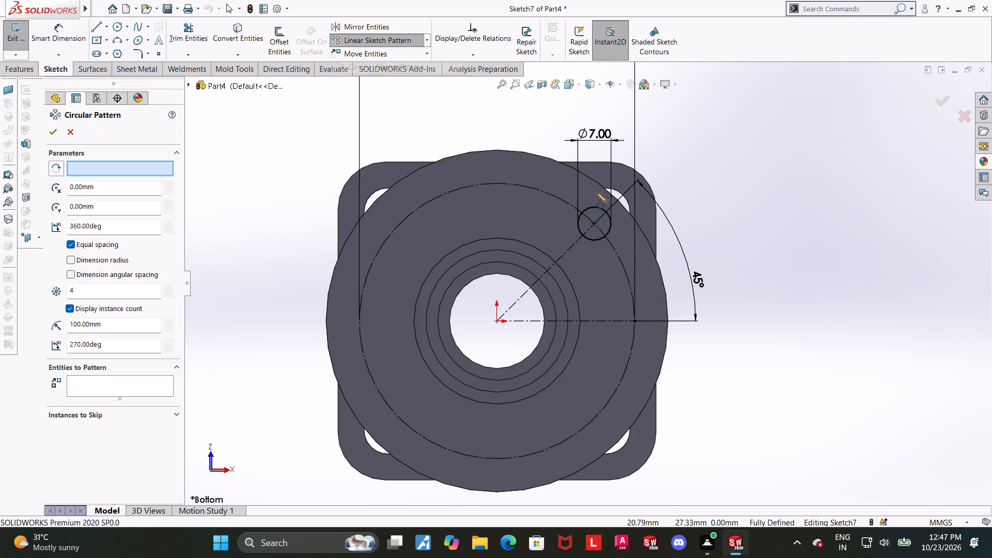
pyautogui.click(595, 205)
pyautogui.click(57, 134)
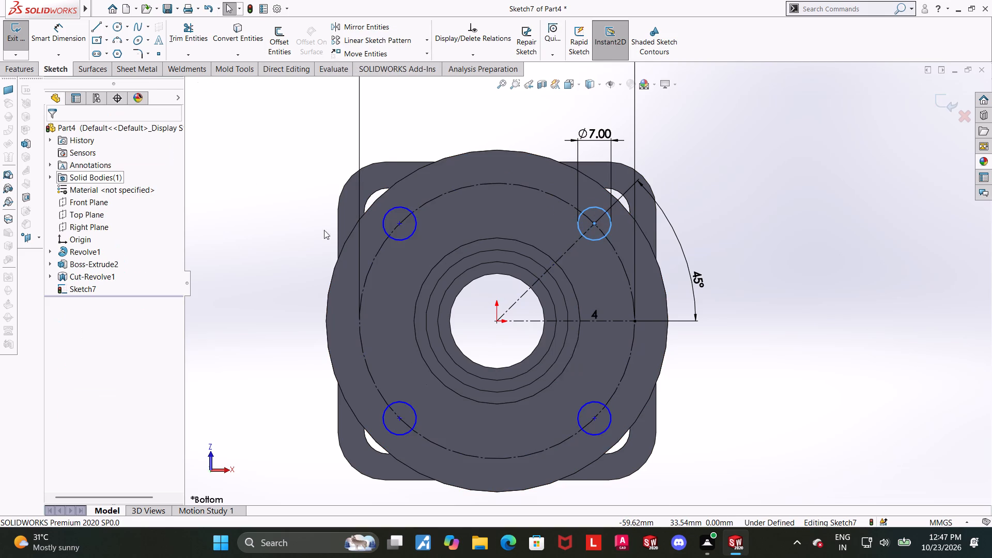
# Make the centres of the two patterned circles on the negative X side coincident with the construction circle and exit the sketch.
pyautogui.click(398, 222)
pyautogui.keyDown('ctrl'); pyautogui.click(440, 197); pyautogui.keyUp('ctrl')
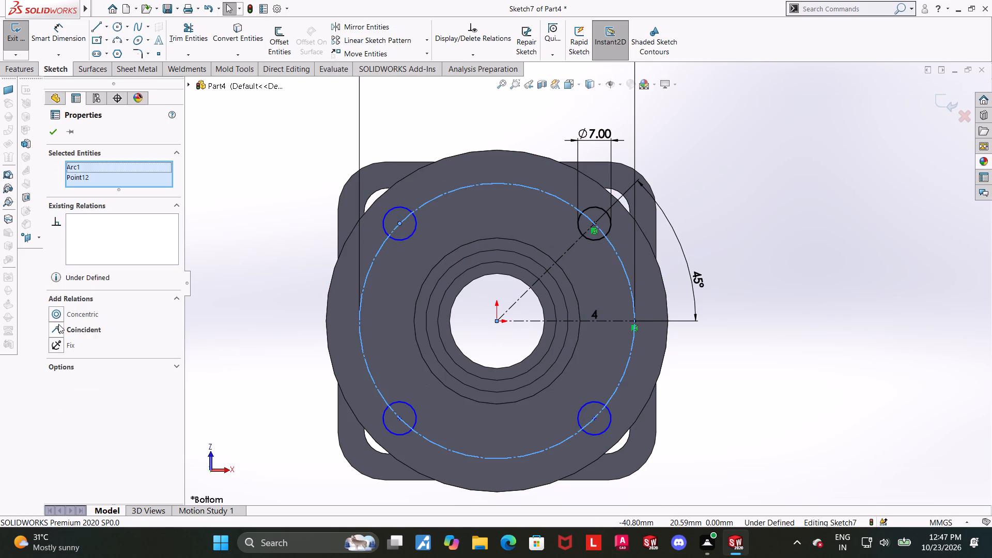
pyautogui.click(59, 324)
pyautogui.click(212, 330)
pyautogui.click(401, 421)
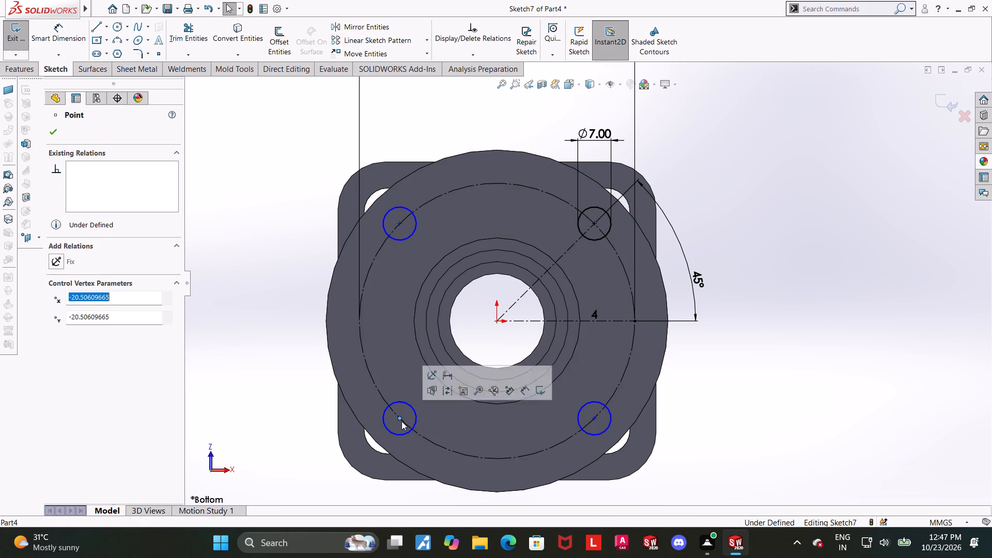
pyautogui.keyDown('ctrl'); pyautogui.click(435, 445); pyautogui.keyUp('ctrl')
pyautogui.click(59, 327)
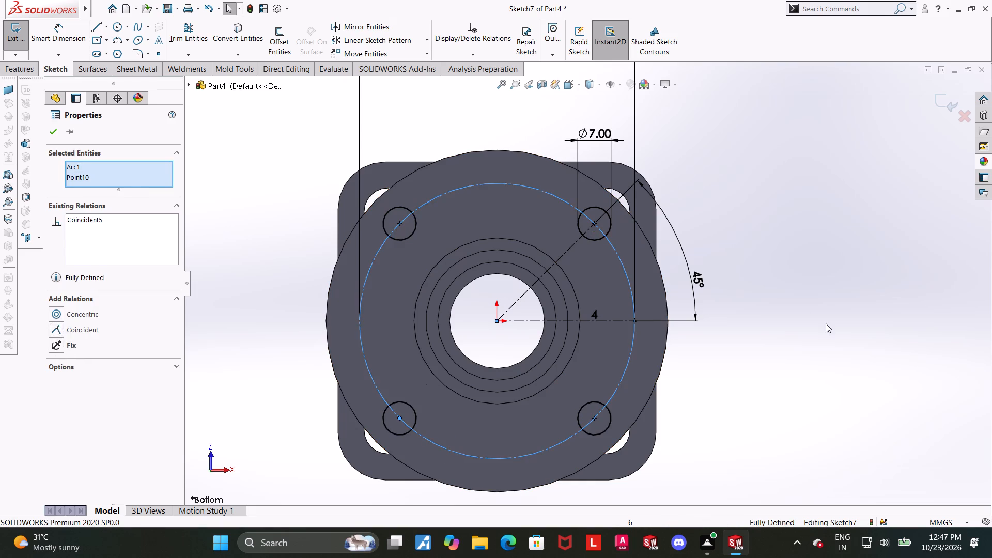
pyautogui.click(825, 324)
pyautogui.click(948, 96)
# Cut-extrude the four 7 mm circles through the round bottom flange with the Up To Next end condition.
pyautogui.scroll(3, 786, 197)
pyautogui.moveTo(648, 227); pyautogui.dragTo(655, 283, button='middle')
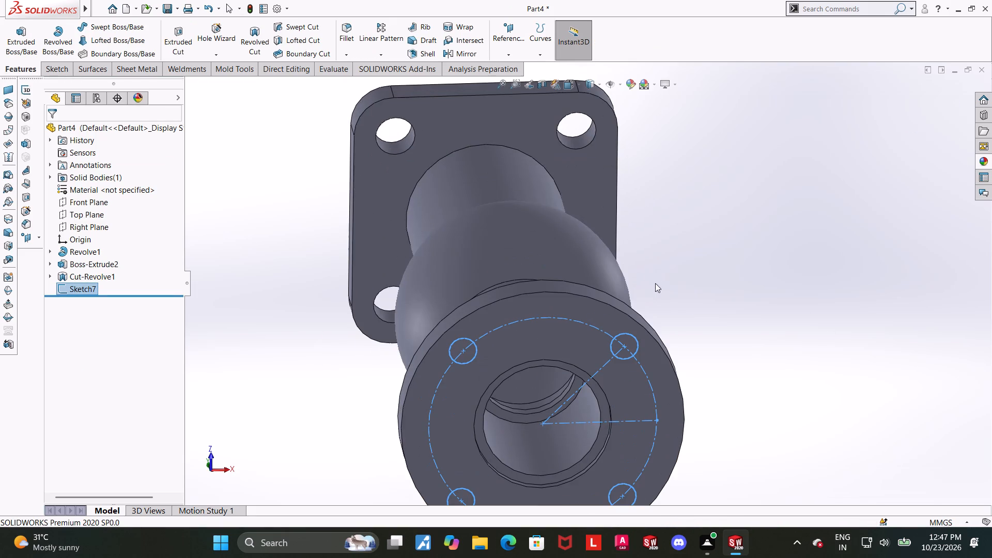
pyautogui.click(170, 28)
pyautogui.moveTo(325, 169); pyautogui.dragTo(347, 263, button='middle')
pyautogui.scroll(7, 347, 263)
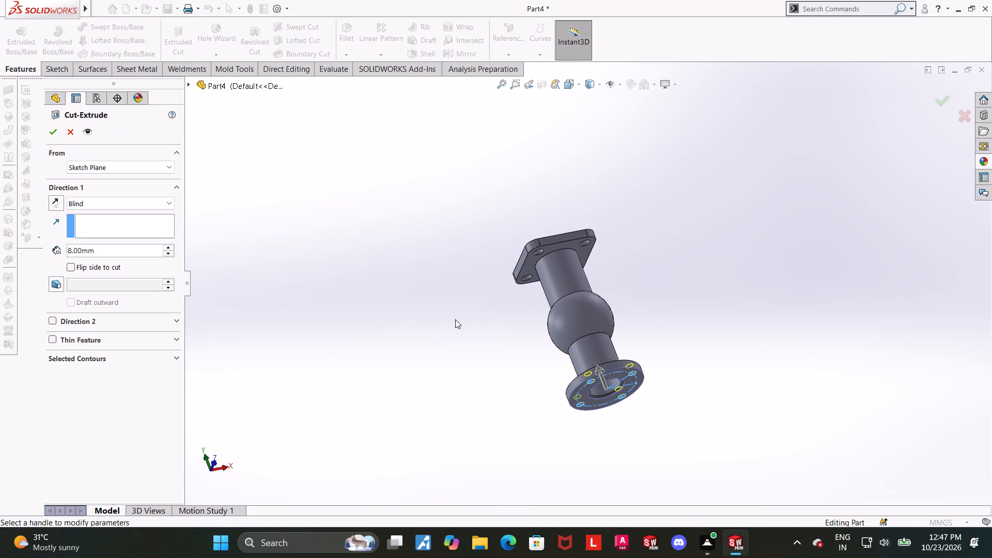
pyautogui.moveTo(651, 351); pyautogui.dragTo(653, 382, button='middle')
pyautogui.scroll(-4, 655, 376)
pyautogui.click(112, 203)
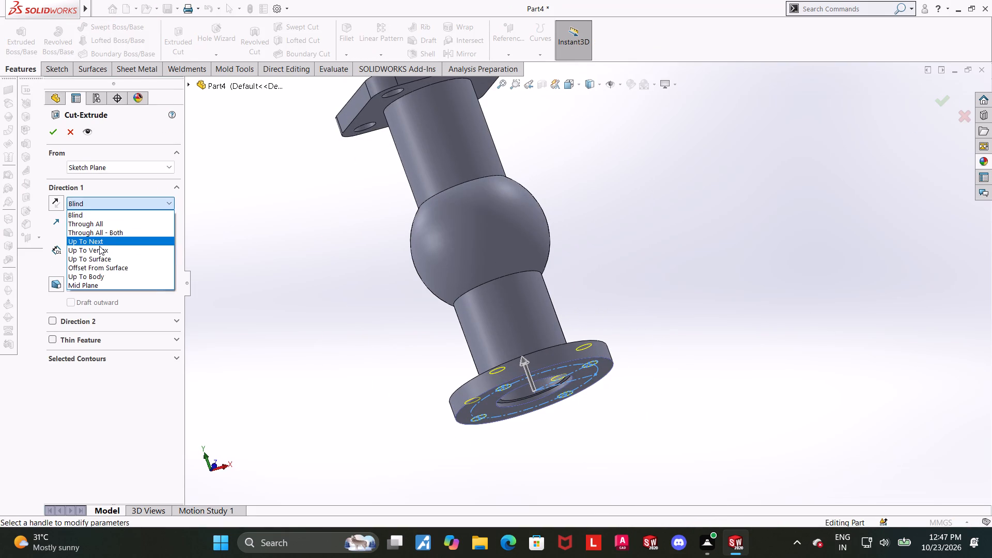
pyautogui.click(97, 241)
pyautogui.click(56, 136)
pyautogui.click(766, 260)
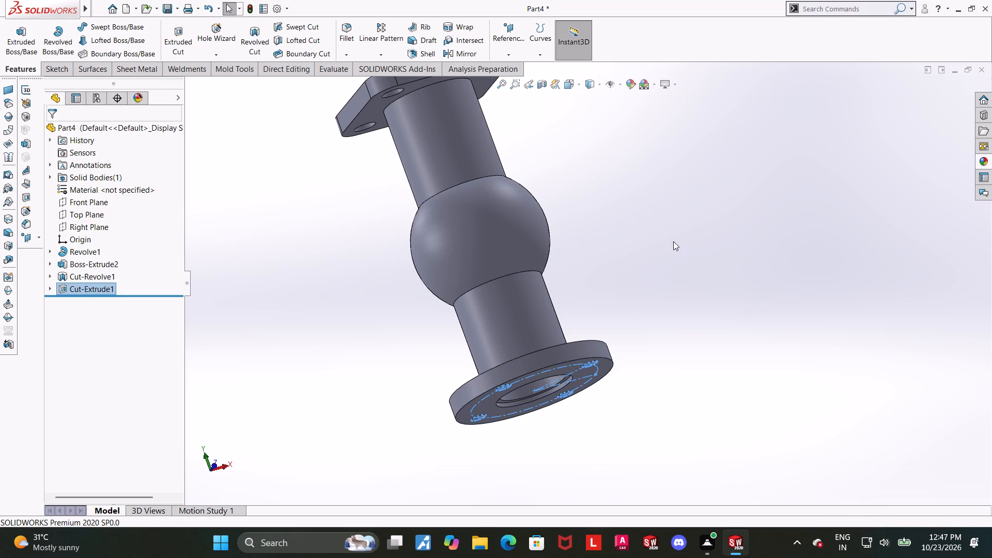
# Inspect the bolt holes in the round flange and the overall part from several angles.
pyautogui.moveTo(664, 242); pyautogui.dragTo(768, 302, button='middle')
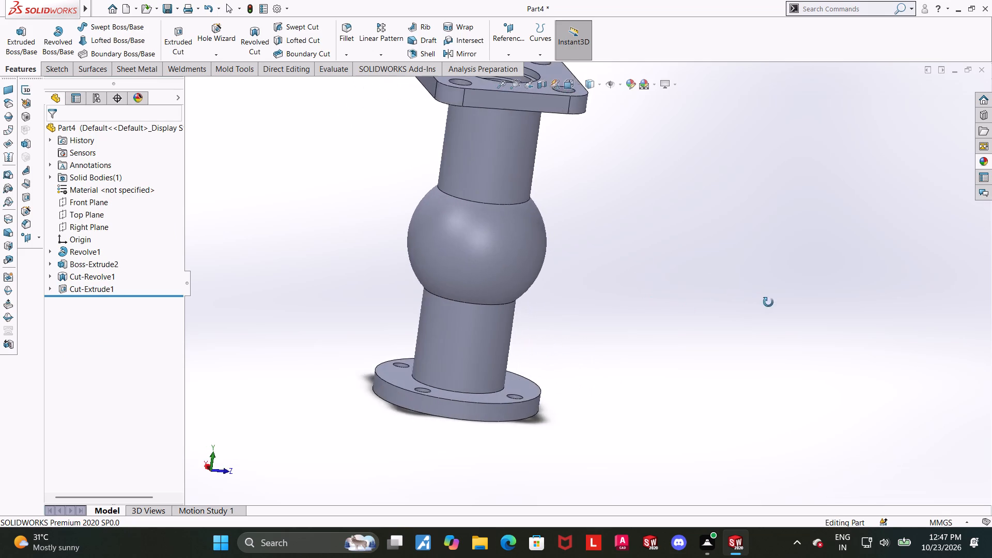
pyautogui.moveTo(768, 302); pyautogui.dragTo(893, 328, button='middle')
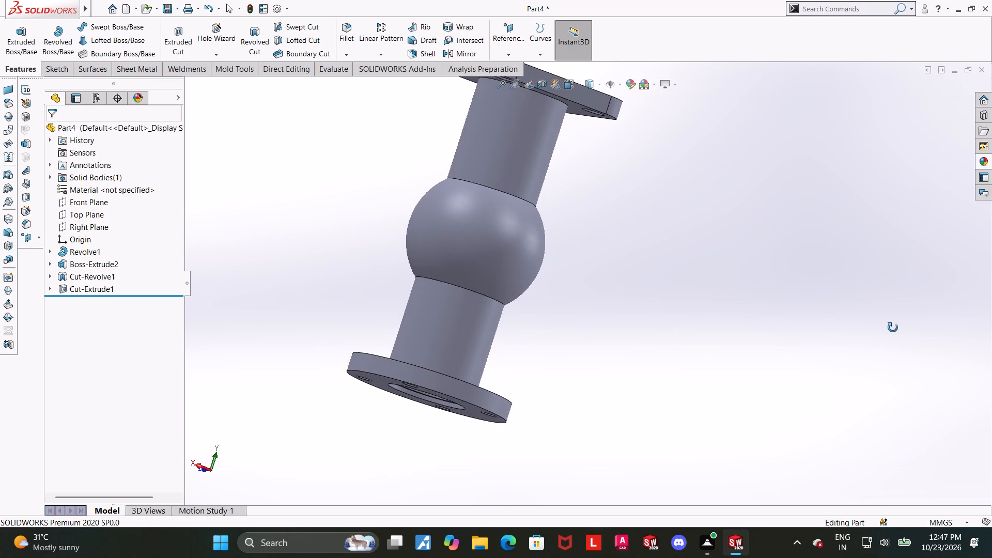
pyautogui.moveTo(893, 328); pyautogui.dragTo(909, 331, button='middle')
pyautogui.scroll(2, 747, 257)
pyautogui.moveTo(583, 167); pyautogui.dragTo(627, 202, button='middle')
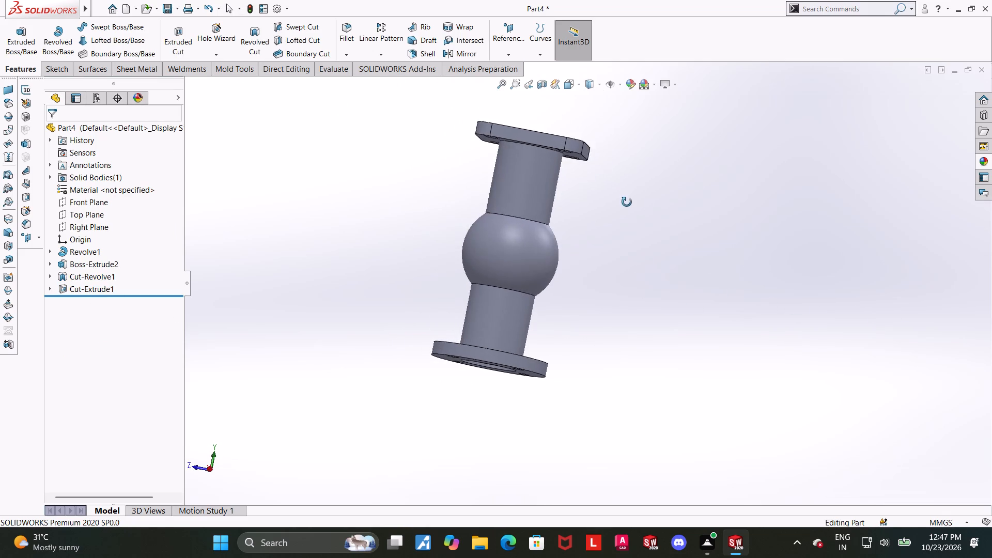
pyautogui.moveTo(627, 202); pyautogui.dragTo(651, 250, button='middle')
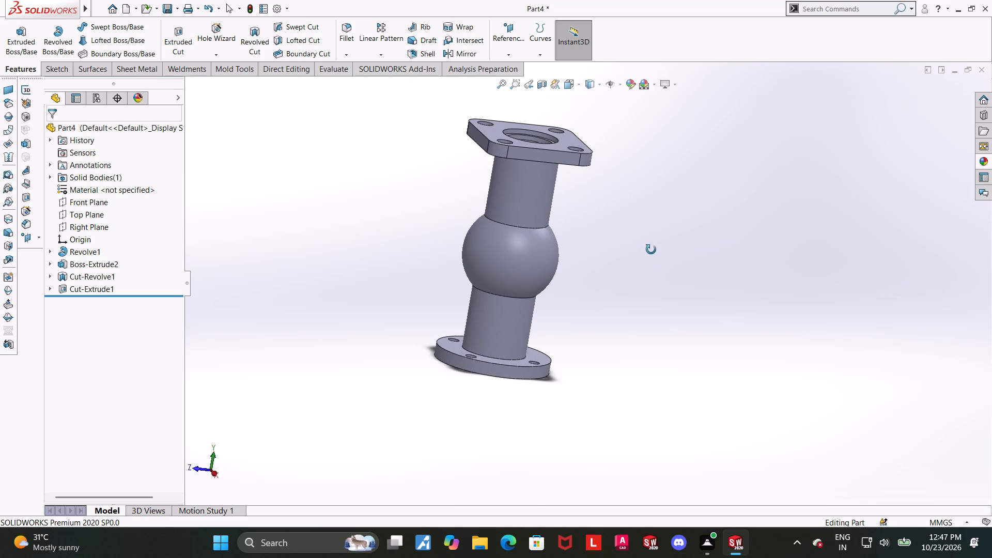
pyautogui.moveTo(651, 250); pyautogui.dragTo(655, 250, button='middle')
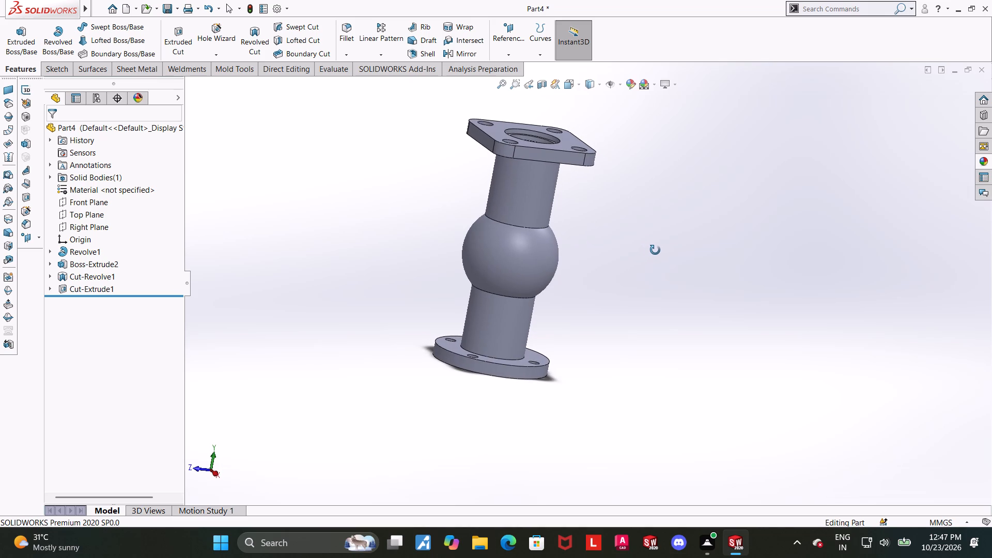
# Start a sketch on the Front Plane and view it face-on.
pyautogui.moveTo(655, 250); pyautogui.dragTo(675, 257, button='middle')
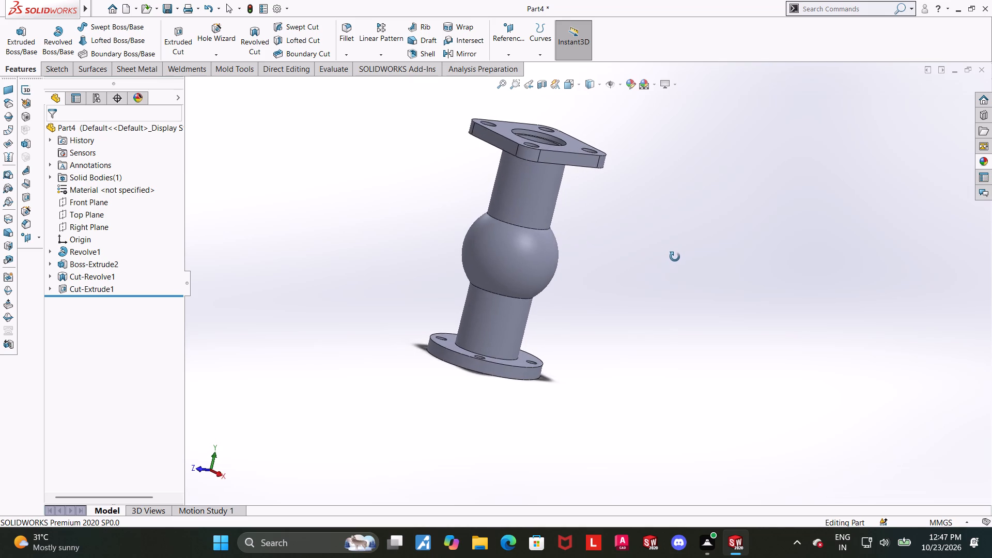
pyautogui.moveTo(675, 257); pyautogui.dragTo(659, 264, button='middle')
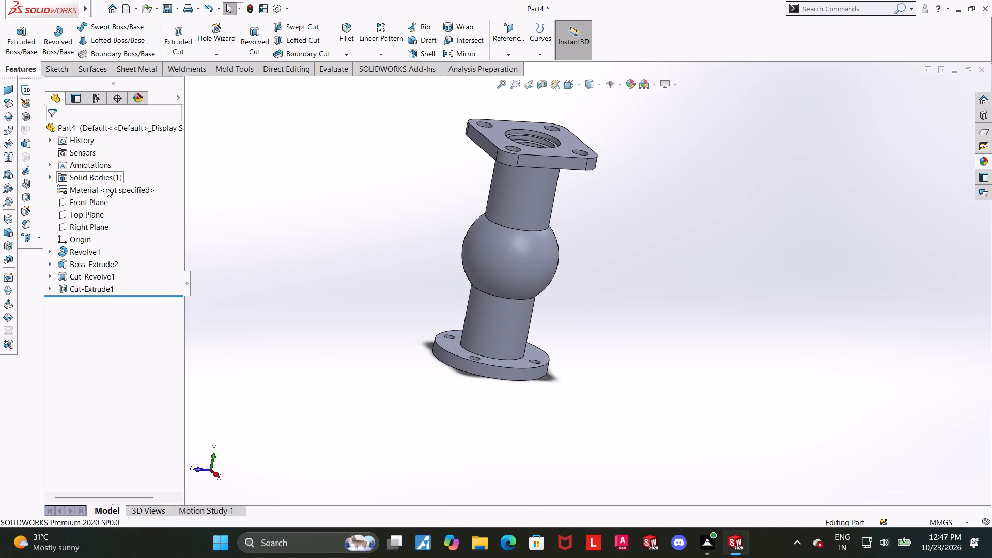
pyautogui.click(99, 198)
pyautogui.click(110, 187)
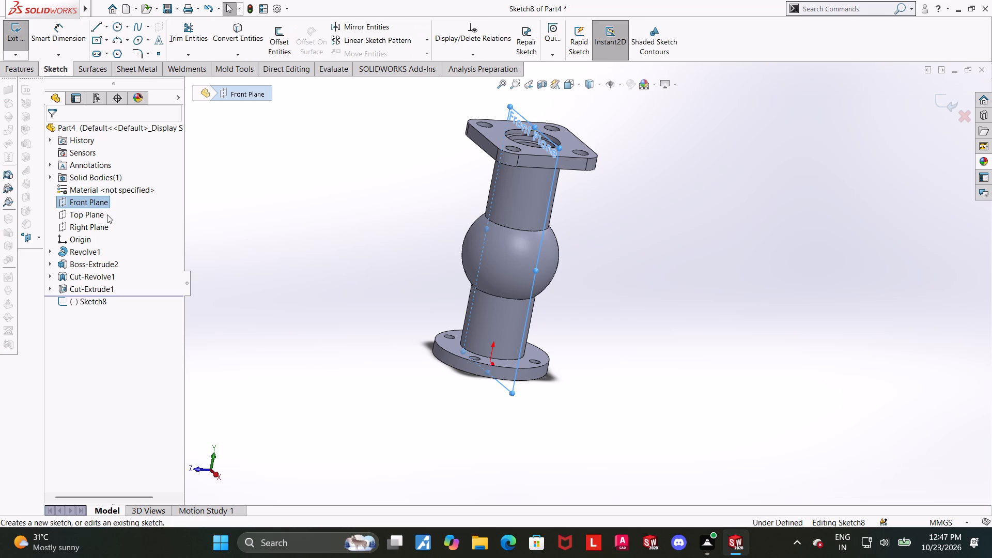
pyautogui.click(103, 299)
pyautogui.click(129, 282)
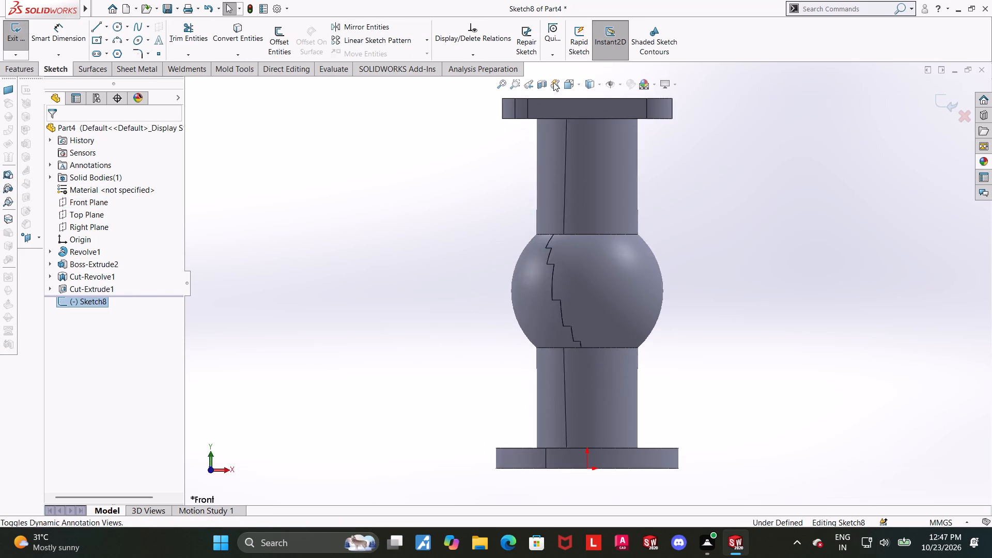
# Section the model along the Front Plane with a 0 mm offset to expose the bore and the square top flange.
pyautogui.click(545, 84)
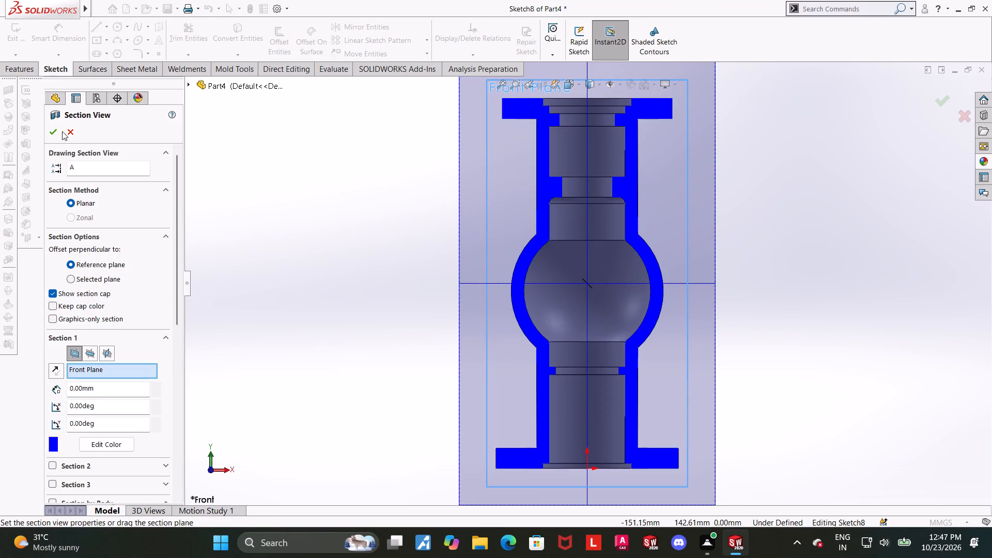
pyautogui.click(54, 131)
pyautogui.scroll(4, 910, 231)
pyautogui.scroll(-3, 640, 196)
pyautogui.scroll(-2, 556, 233)
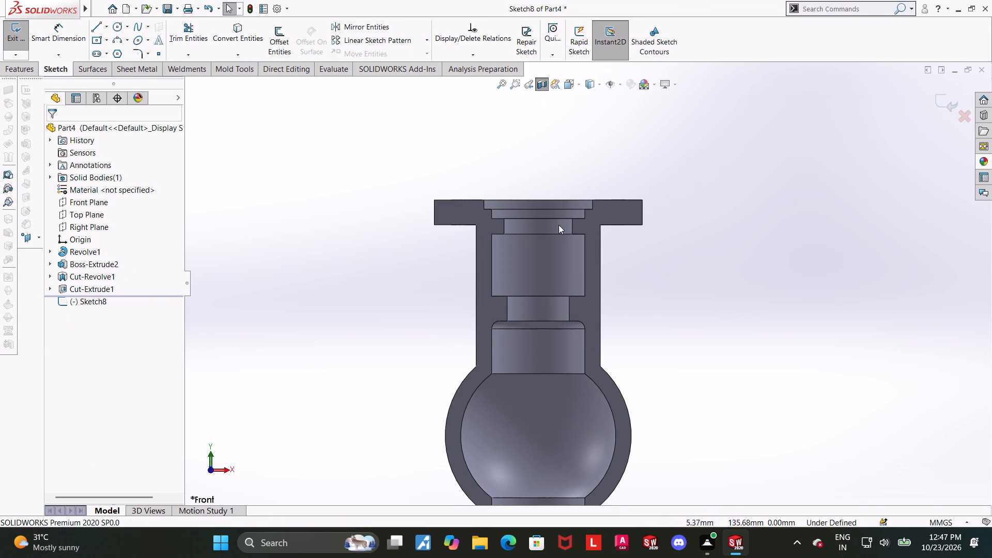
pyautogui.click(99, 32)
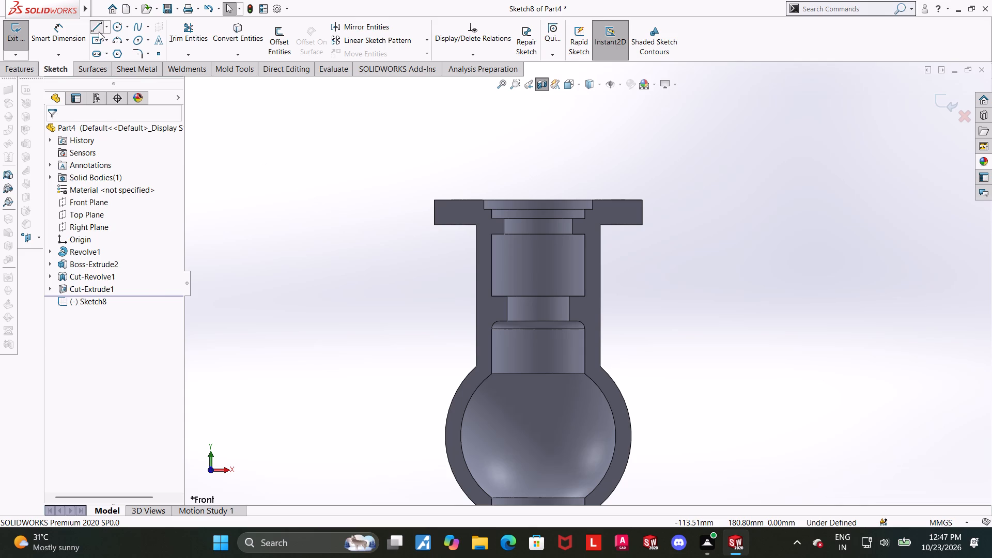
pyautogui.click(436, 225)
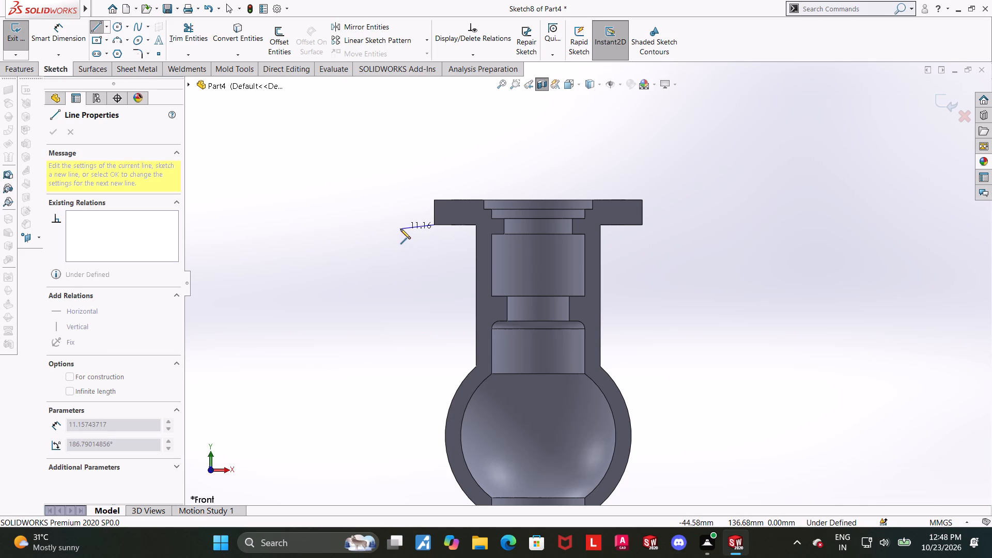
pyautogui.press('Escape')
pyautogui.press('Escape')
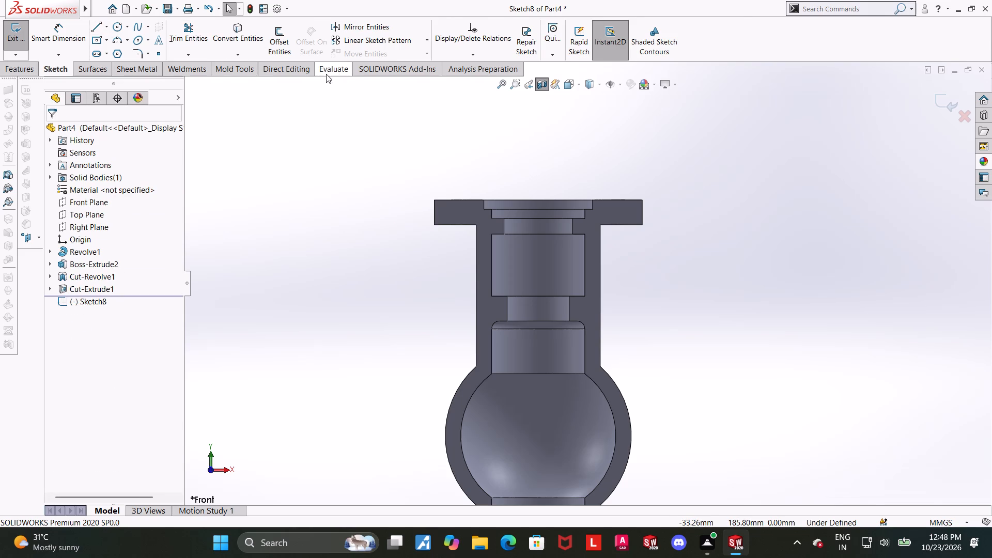
# Measure the distance between the outer side edges of the sectioned square top flange.
pyautogui.click(326, 74)
pyautogui.click(118, 34)
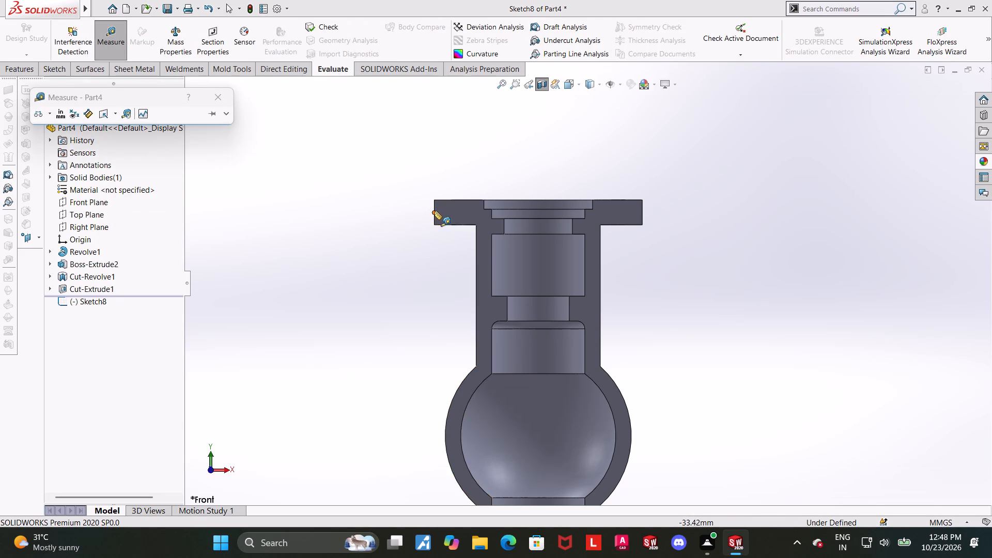
pyautogui.click(435, 210)
pyautogui.click(642, 212)
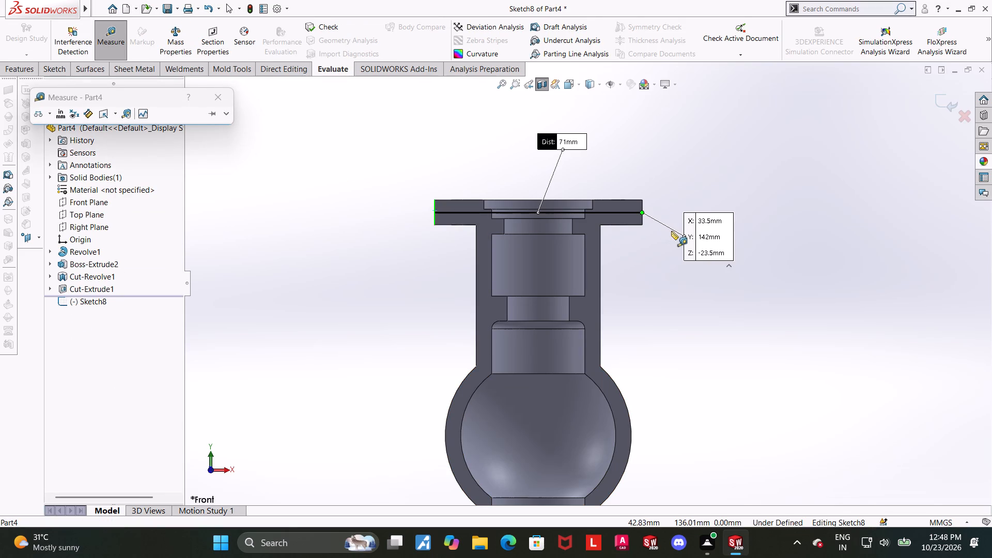
pyautogui.scroll(1, 654, 252)
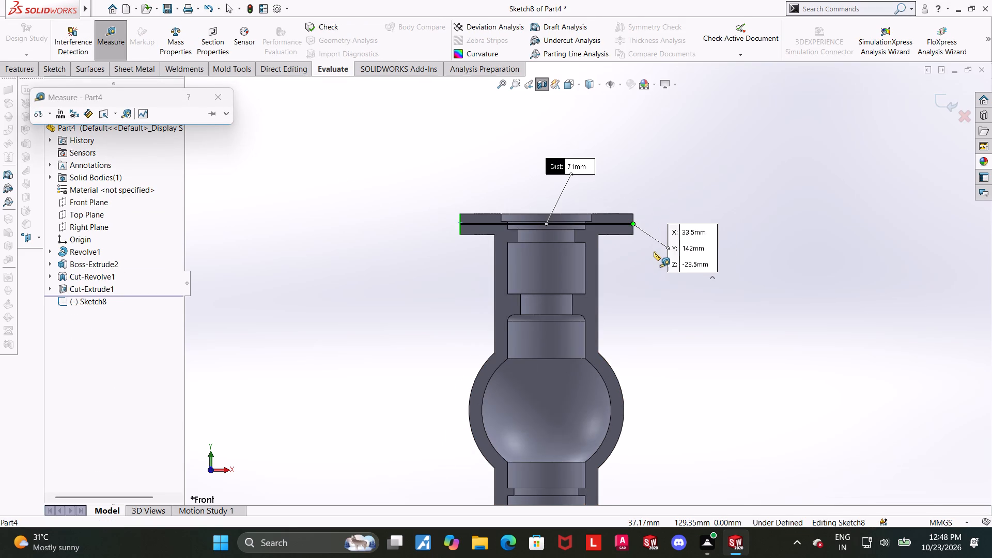
pyautogui.scroll(1, 654, 252)
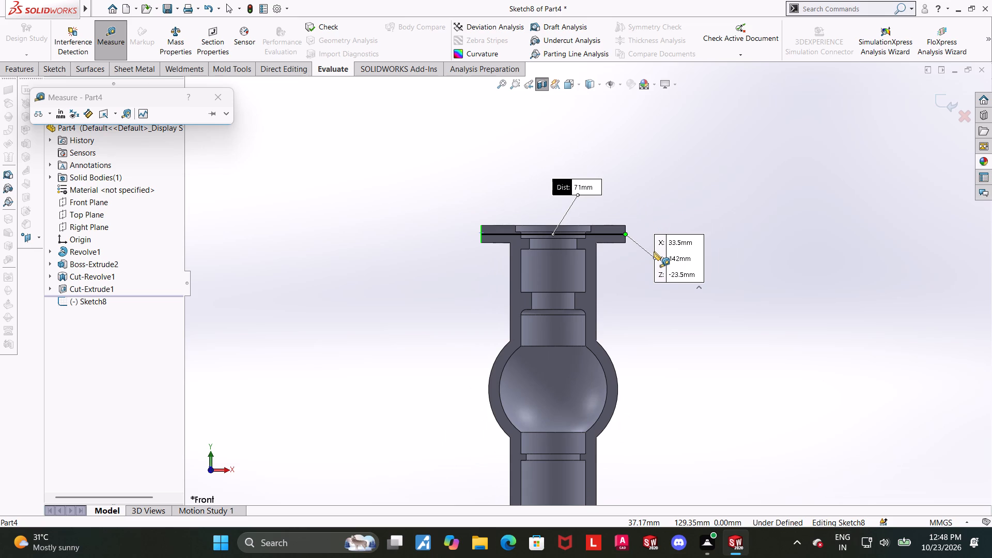
pyautogui.scroll(2, 654, 252)
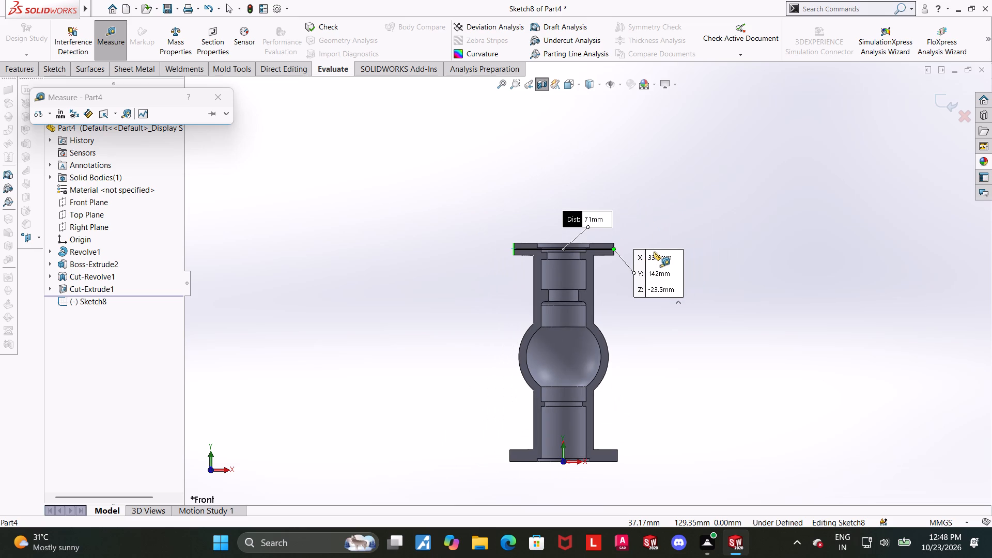
pyautogui.moveTo(671, 200); pyautogui.dragTo(676, 254, button='middle')
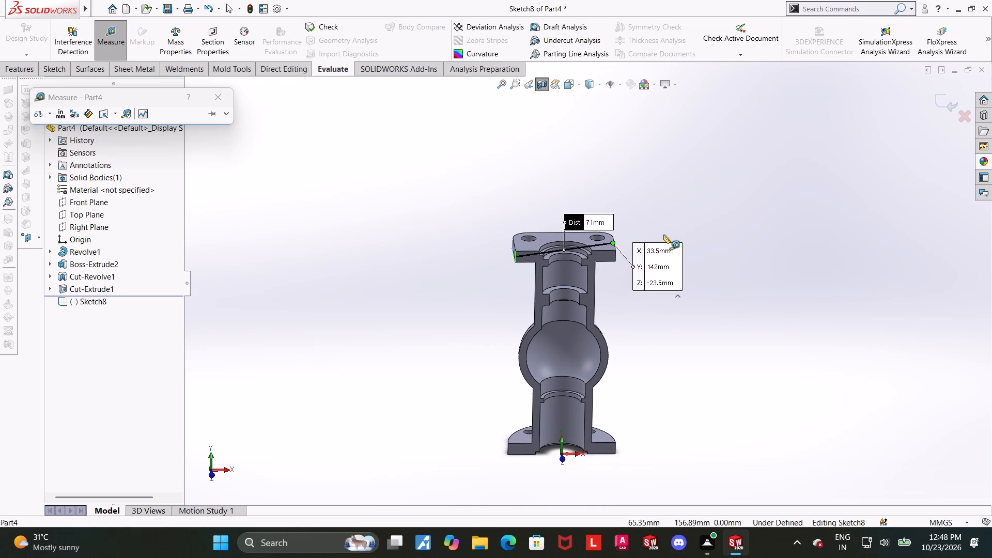
pyautogui.press('Escape')
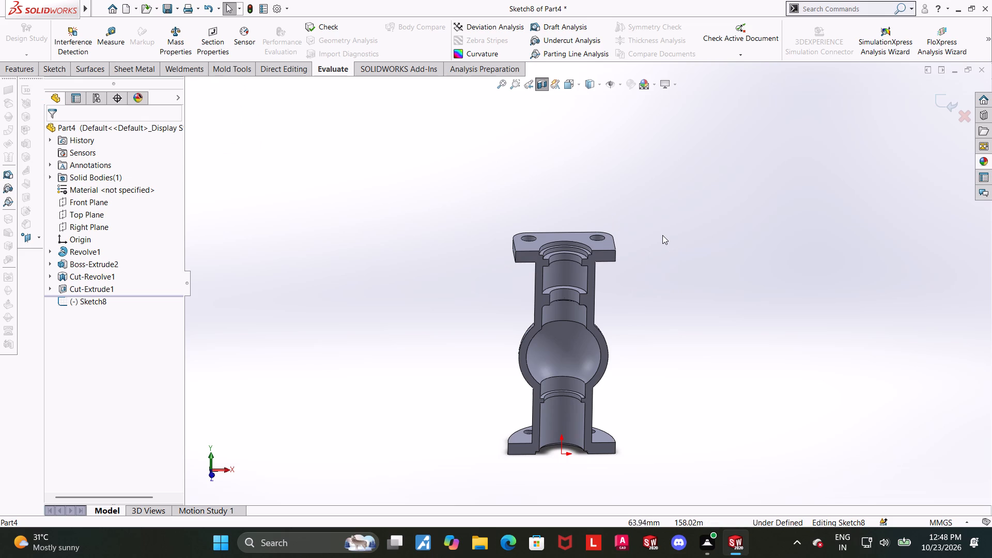
pyautogui.press('Escape')
pyautogui.scroll(-4, 642, 262)
pyautogui.press('Escape')
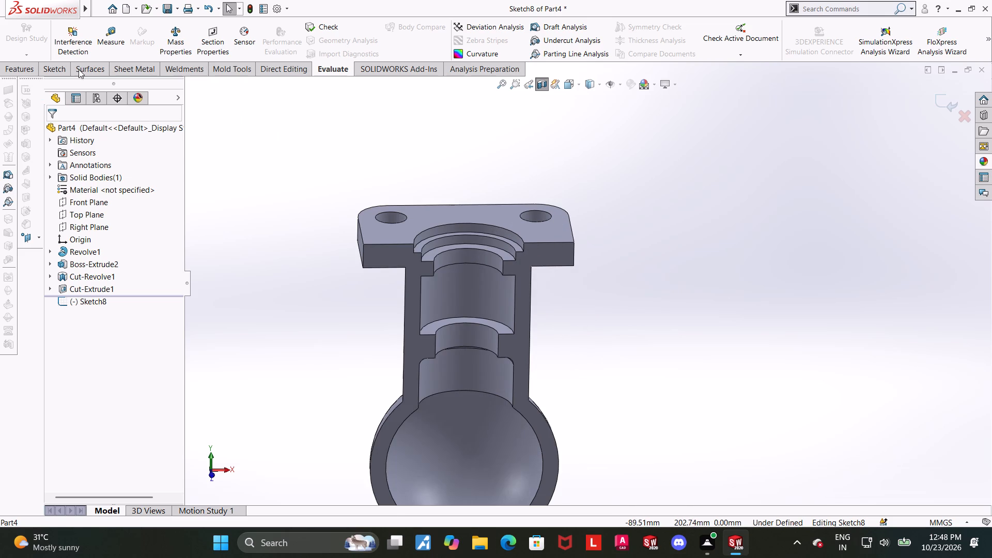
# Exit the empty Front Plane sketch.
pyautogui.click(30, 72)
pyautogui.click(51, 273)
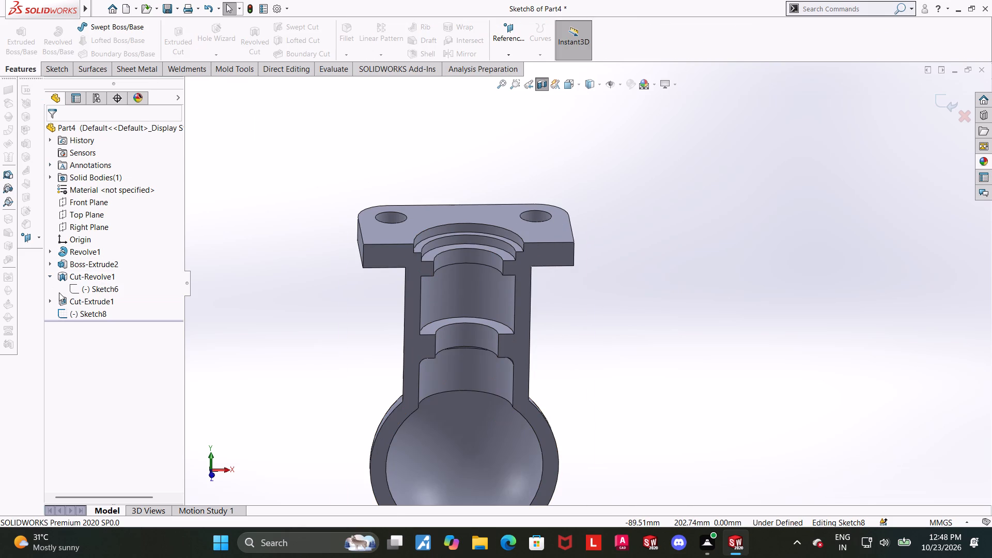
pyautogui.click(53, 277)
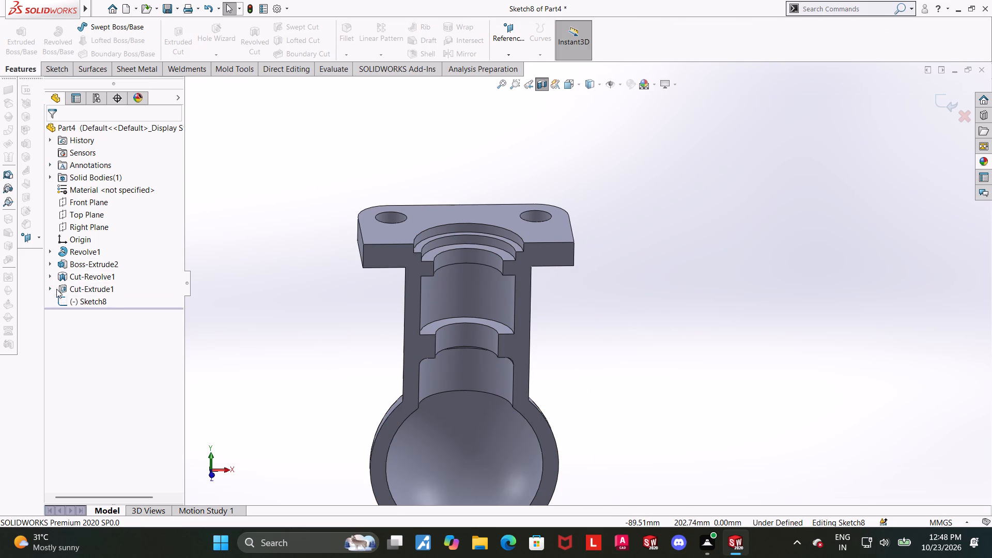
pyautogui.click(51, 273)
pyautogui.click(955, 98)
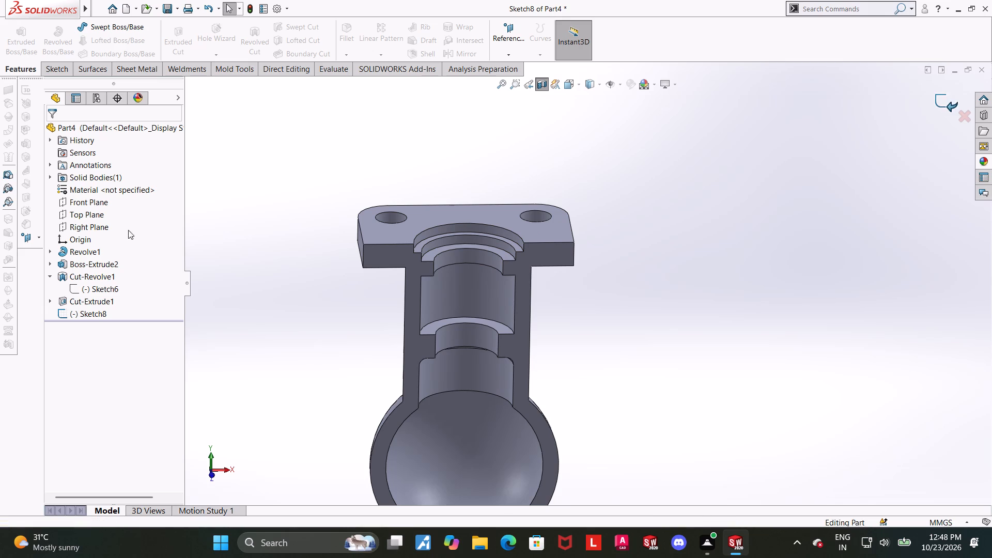
# Examine the sketches behind the stepped opening and the square top flange, including the flange's dimensions.
pyautogui.click(78, 286)
pyautogui.click(252, 319)
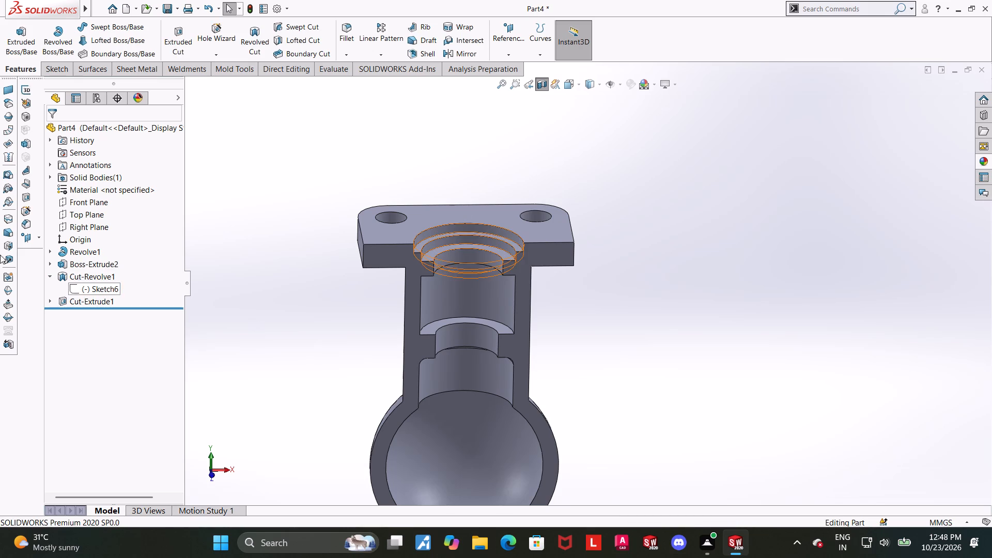
pyautogui.click(51, 262)
pyautogui.click(76, 277)
pyautogui.moveTo(278, 265); pyautogui.dragTo(276, 312, button='middle')
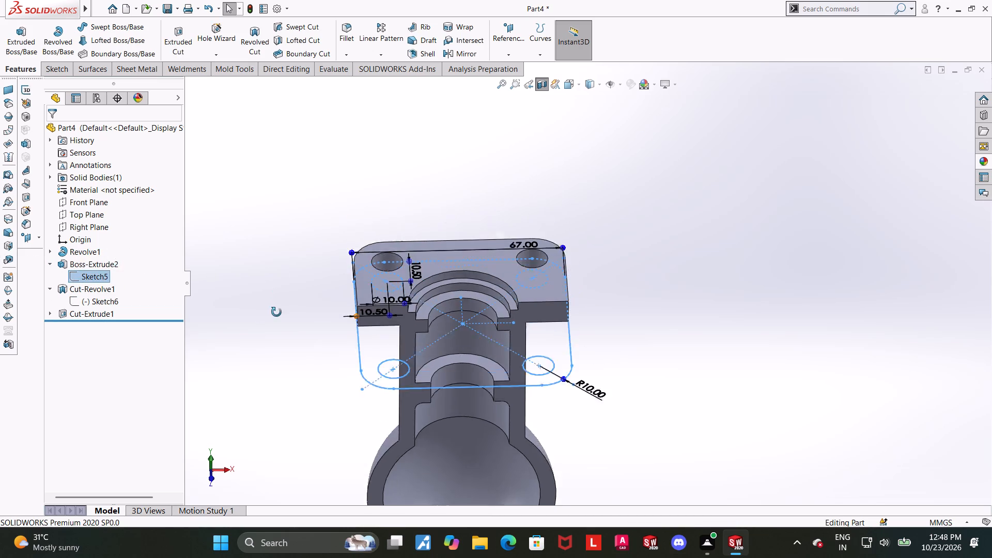
pyautogui.moveTo(276, 312); pyautogui.dragTo(276, 342, button='middle')
pyautogui.scroll(1, 275, 339)
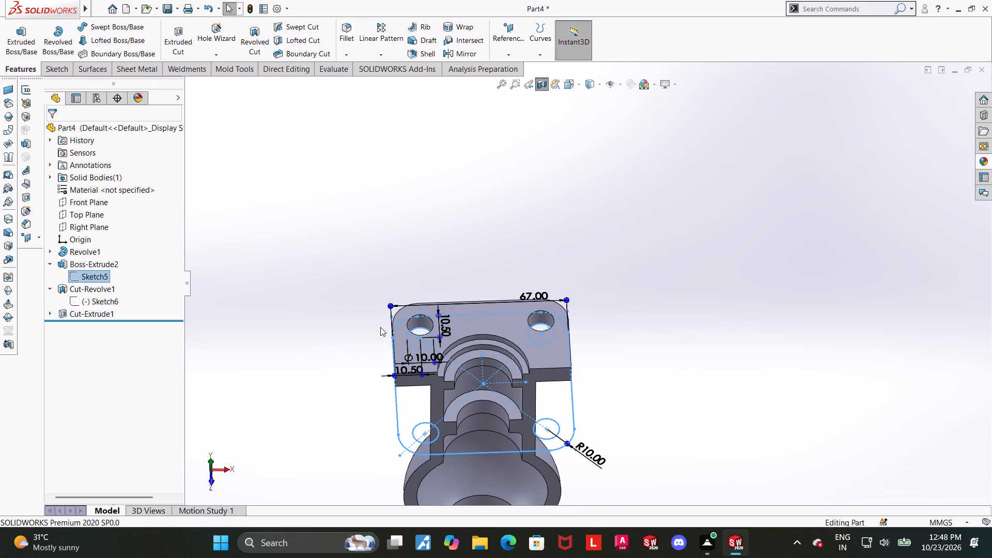
pyautogui.moveTo(380, 327); pyautogui.dragTo(395, 267, button='middle')
pyautogui.click(786, 427)
# Measure the distance between the two opposite side faces of the square top flange.
pyautogui.scroll(-2, 577, 362)
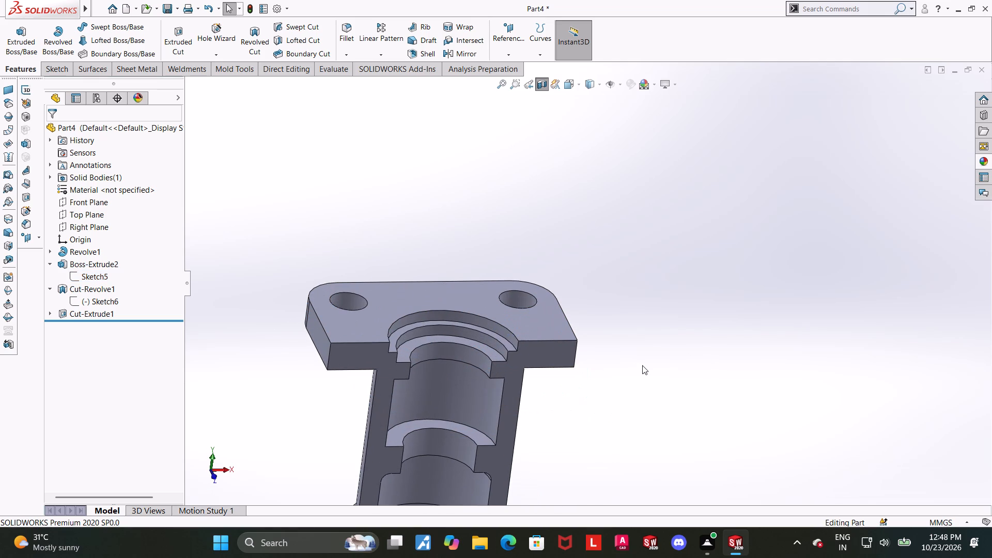
pyautogui.scroll(-2, 564, 345)
pyautogui.moveTo(536, 349); pyautogui.dragTo(555, 345, button='middle')
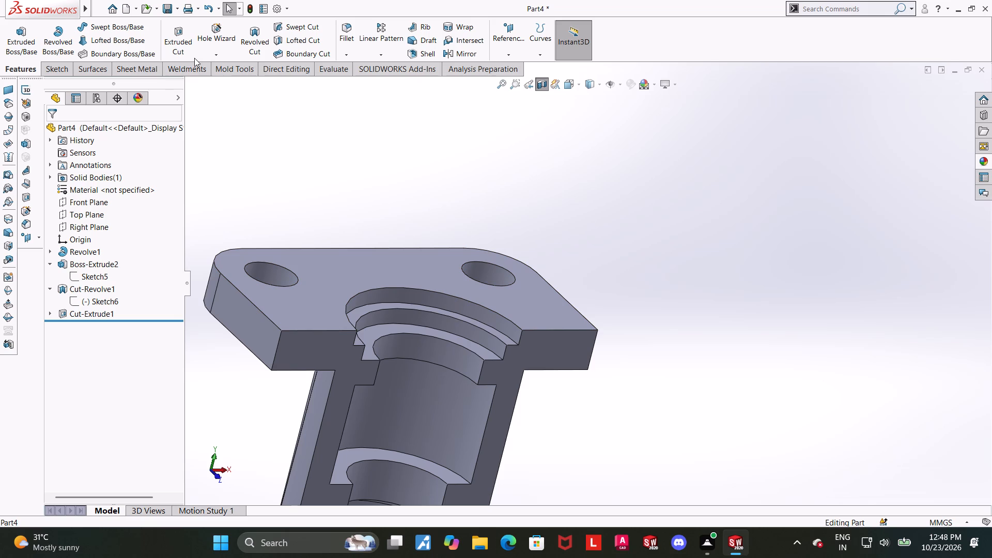
pyautogui.click(332, 72)
pyautogui.click(119, 42)
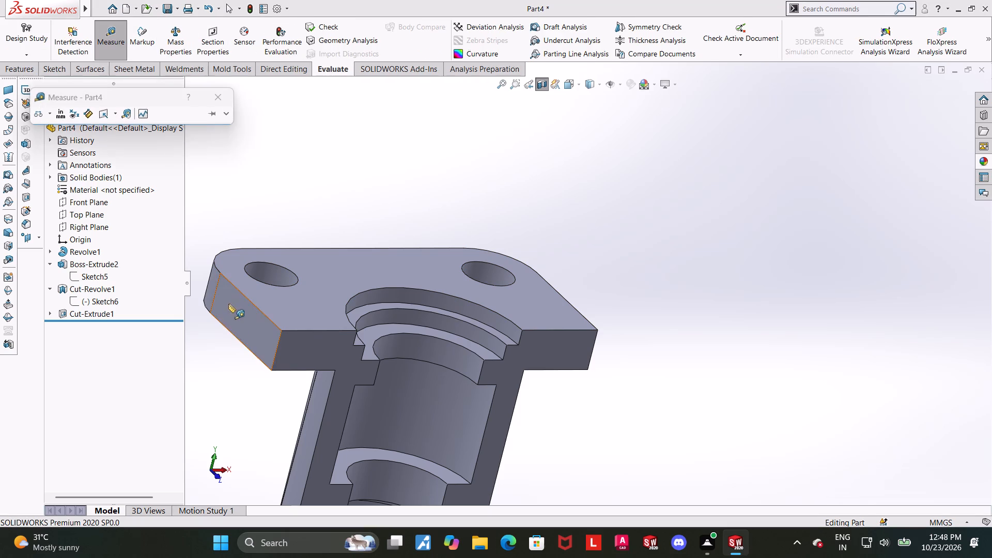
pyautogui.click(230, 325)
pyautogui.moveTo(710, 321); pyautogui.dragTo(615, 313, button='middle')
pyautogui.click(354, 325)
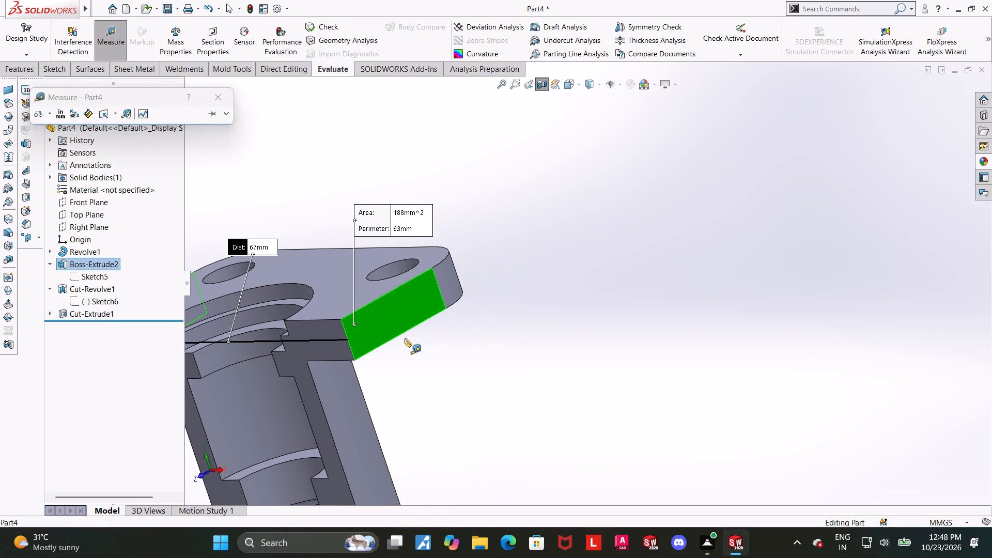
pyautogui.scroll(4, 405, 338)
pyautogui.scroll(-2, 478, 320)
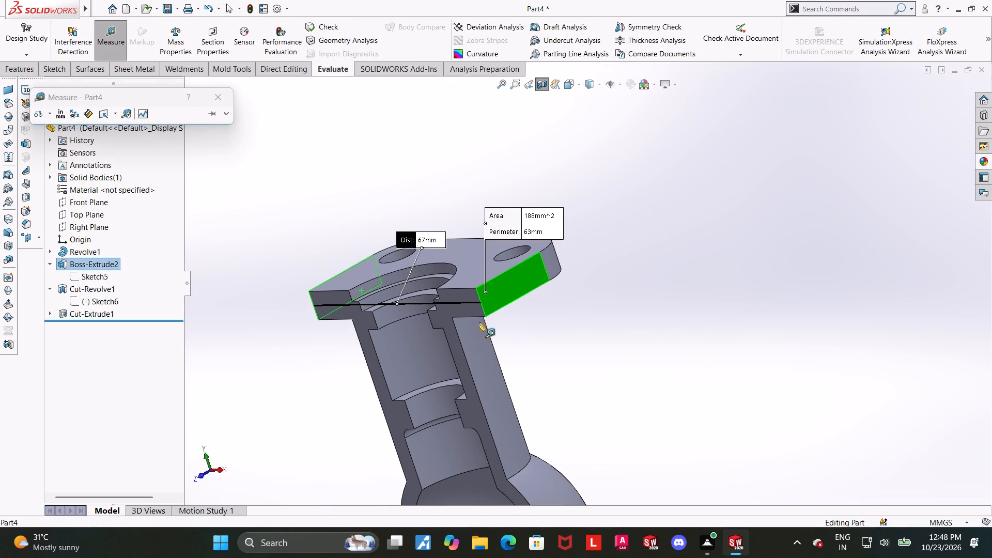
pyautogui.press('Escape')
# Orient the sectioned model to the front view and start a new sketch on the Front Plane.
pyautogui.moveTo(574, 362); pyautogui.dragTo(609, 353, button='middle')
pyautogui.click(567, 84)
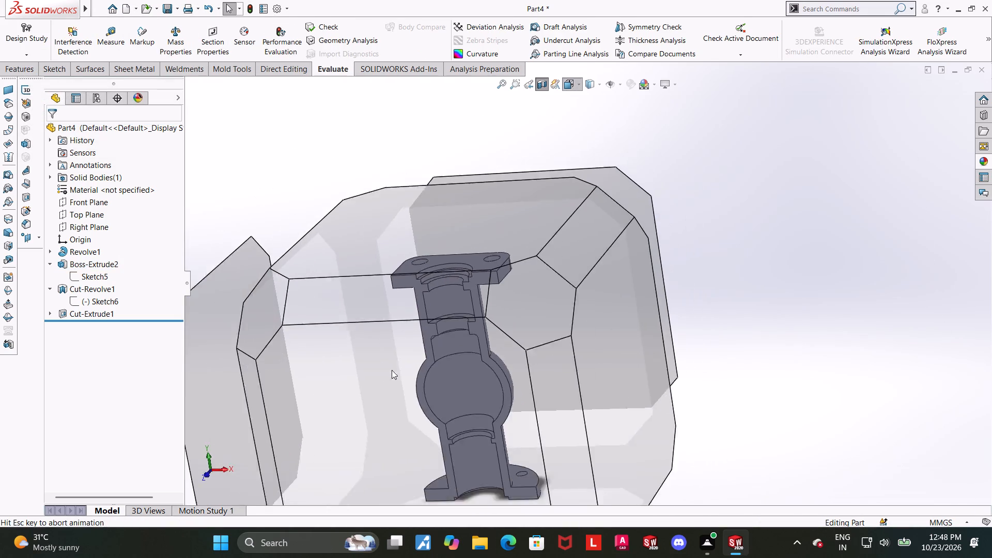
pyautogui.click(419, 355)
pyautogui.scroll(-3, 562, 113)
pyautogui.scroll(5, 585, 111)
pyautogui.scroll(-6, 632, 180)
pyautogui.click(24, 68)
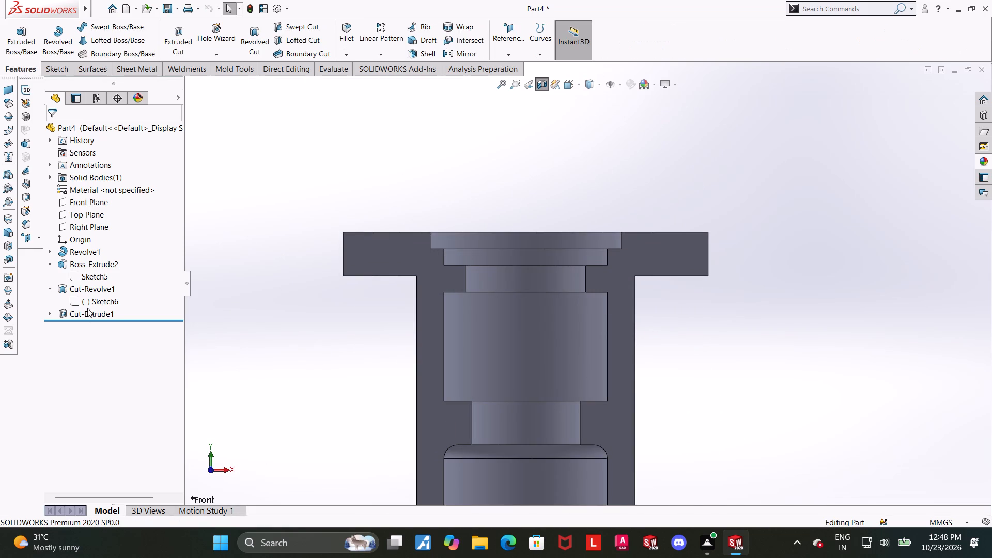
pyautogui.click(79, 203)
pyautogui.click(86, 191)
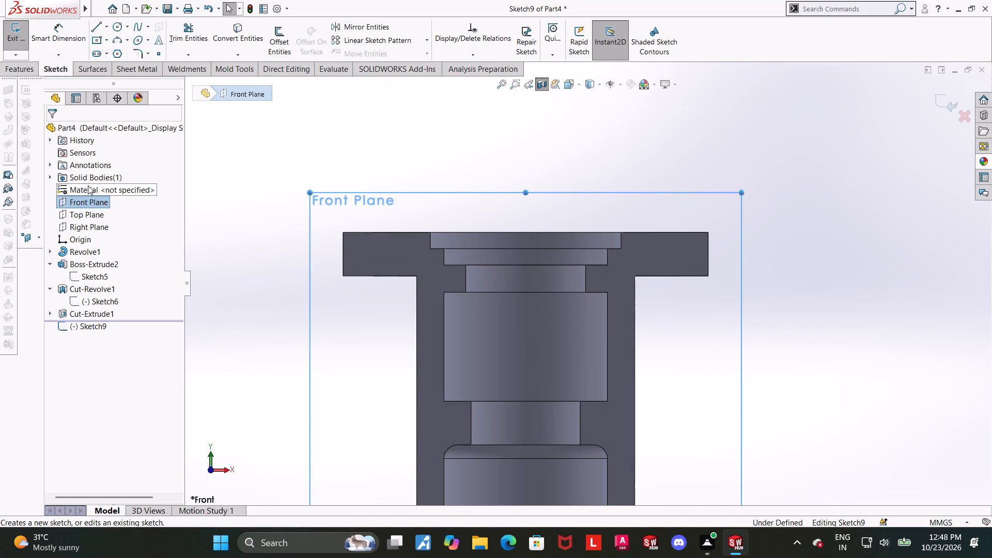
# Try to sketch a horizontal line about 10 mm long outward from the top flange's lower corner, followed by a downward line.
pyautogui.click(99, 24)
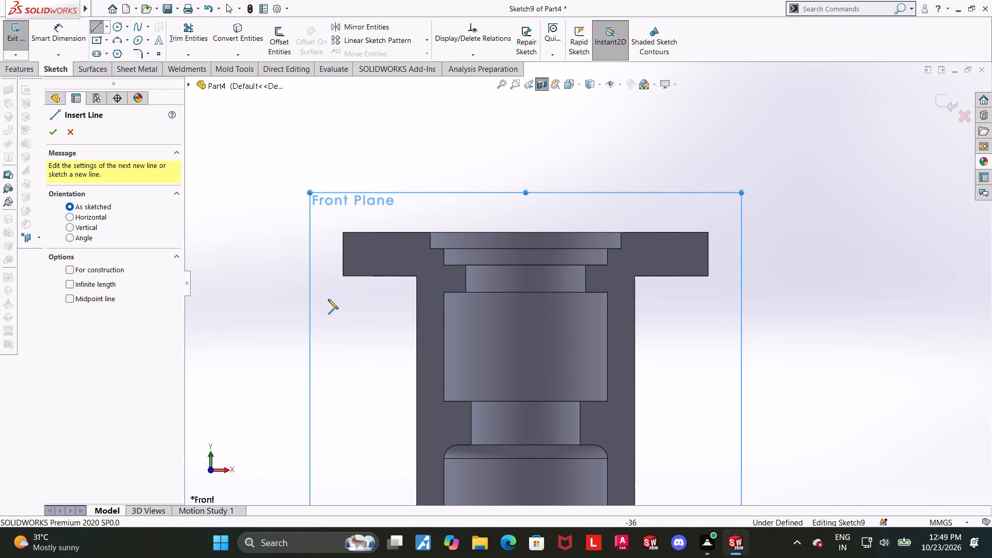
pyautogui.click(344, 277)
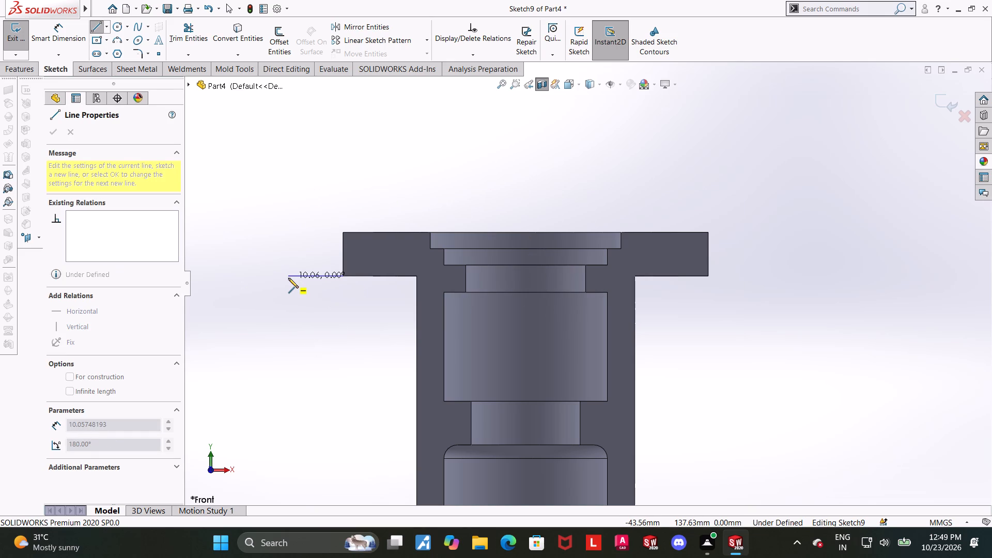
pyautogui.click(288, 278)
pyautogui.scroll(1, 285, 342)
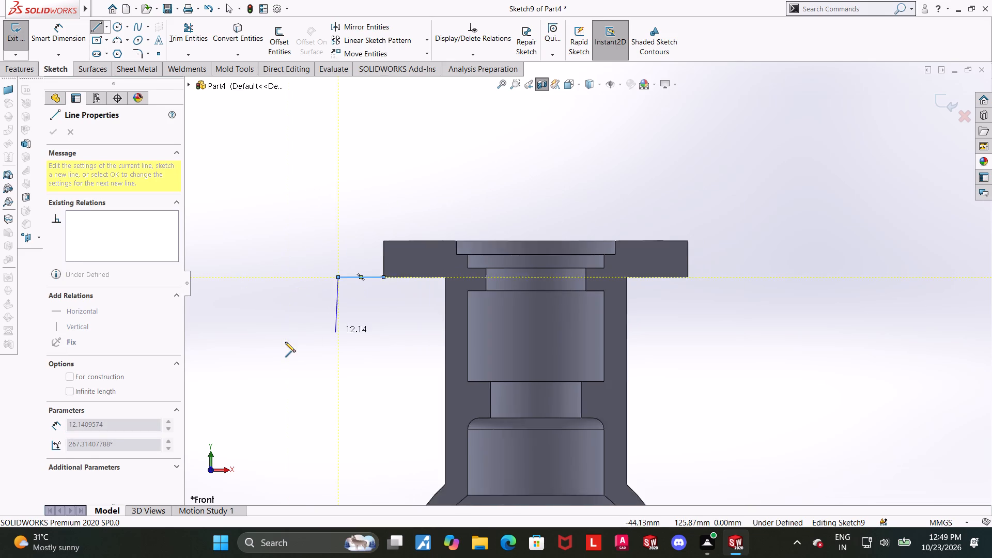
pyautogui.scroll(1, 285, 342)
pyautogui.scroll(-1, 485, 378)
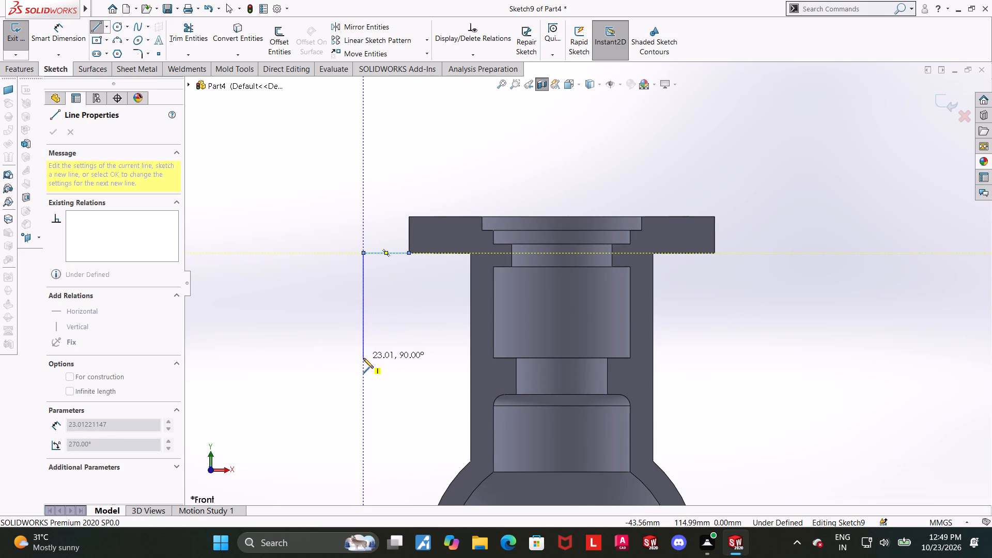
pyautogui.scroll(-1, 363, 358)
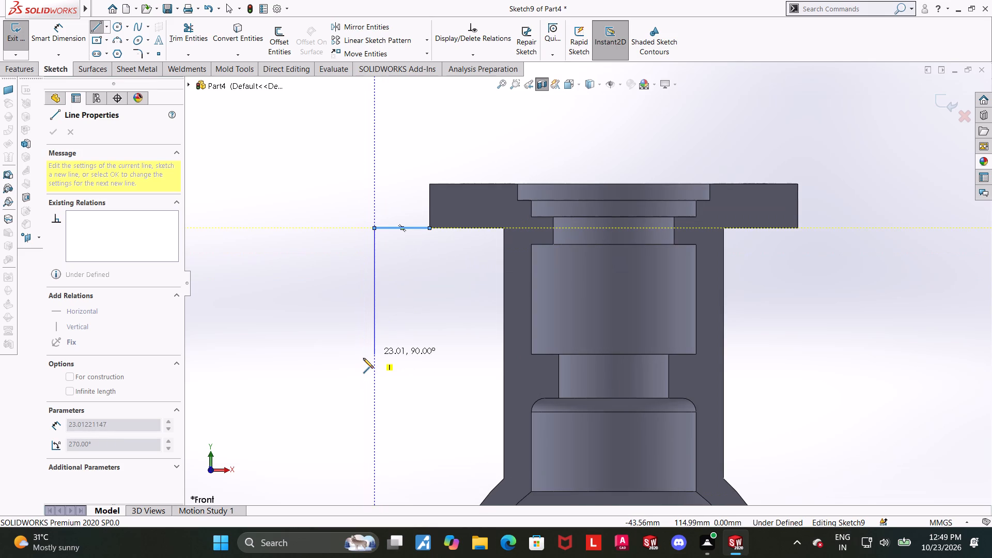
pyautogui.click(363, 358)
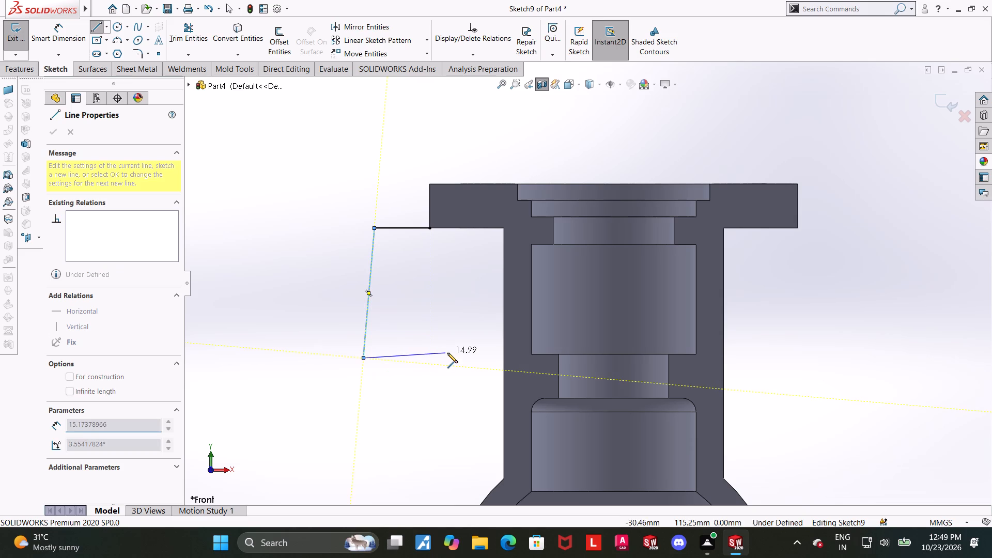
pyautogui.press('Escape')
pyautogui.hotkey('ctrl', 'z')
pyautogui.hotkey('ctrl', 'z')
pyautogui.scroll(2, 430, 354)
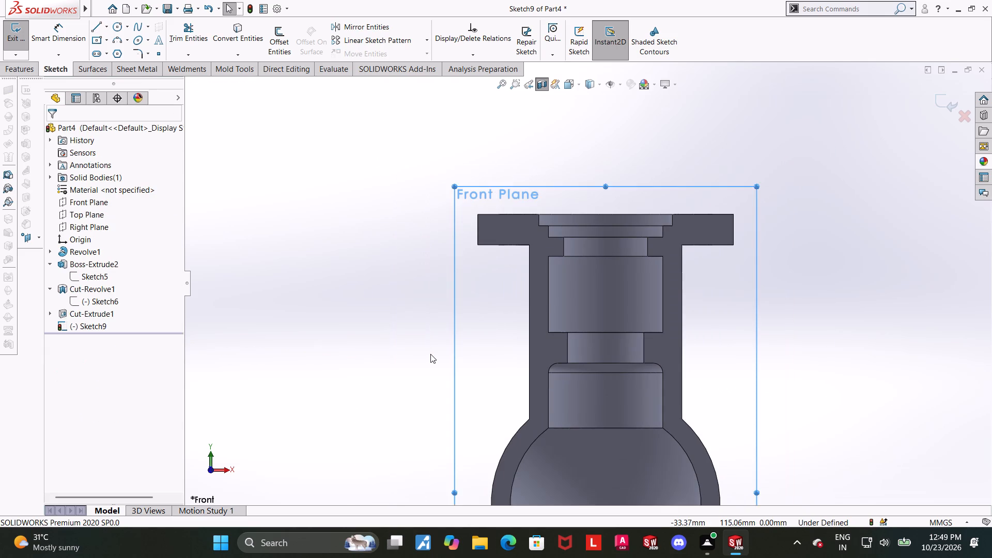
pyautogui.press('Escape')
# Turn off the section view of the flanged body.
pyautogui.moveTo(395, 362); pyautogui.dragTo(428, 369, button='middle')
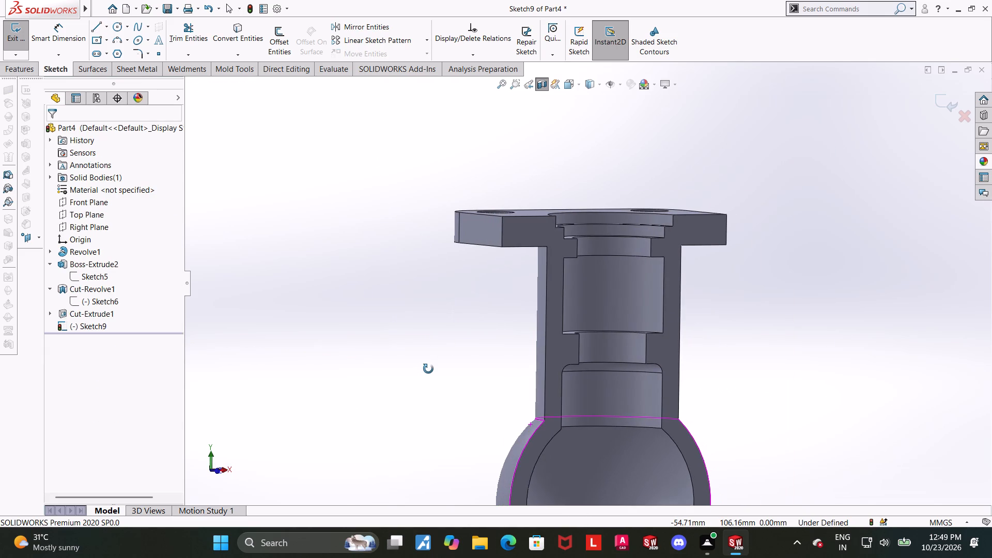
pyautogui.moveTo(428, 369); pyautogui.dragTo(492, 383, button='middle')
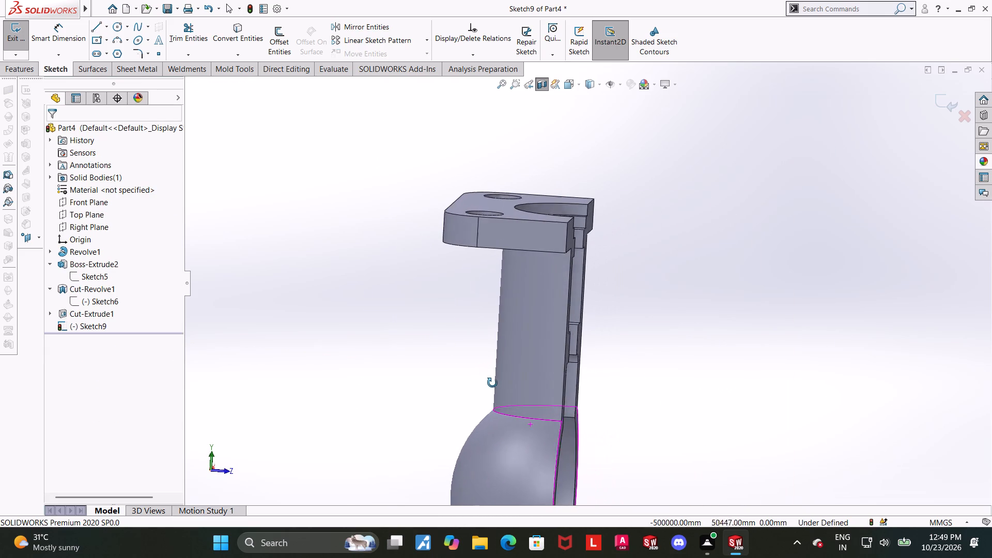
pyautogui.moveTo(492, 383); pyautogui.dragTo(481, 380, button='middle')
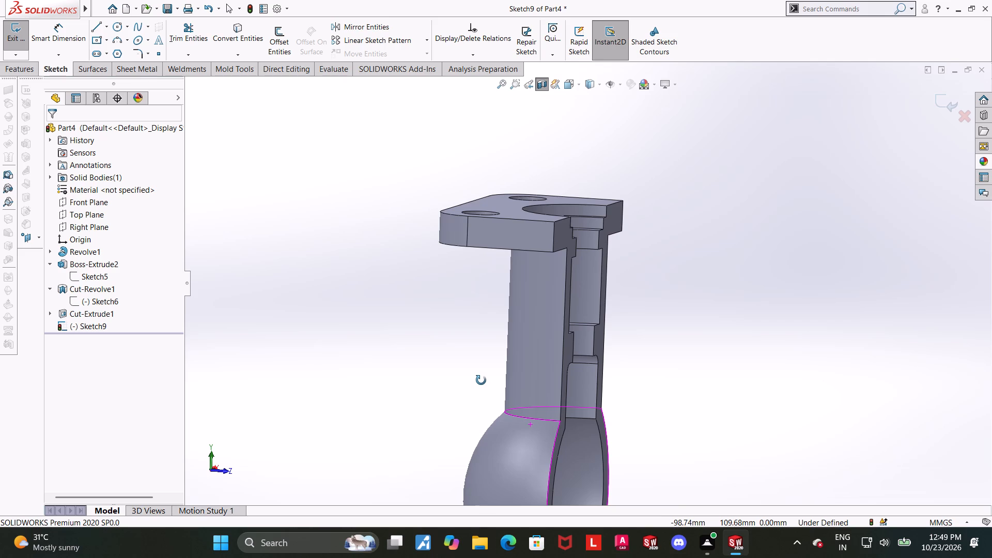
pyautogui.moveTo(481, 380); pyautogui.dragTo(481, 380, button='middle')
pyautogui.click(722, 299)
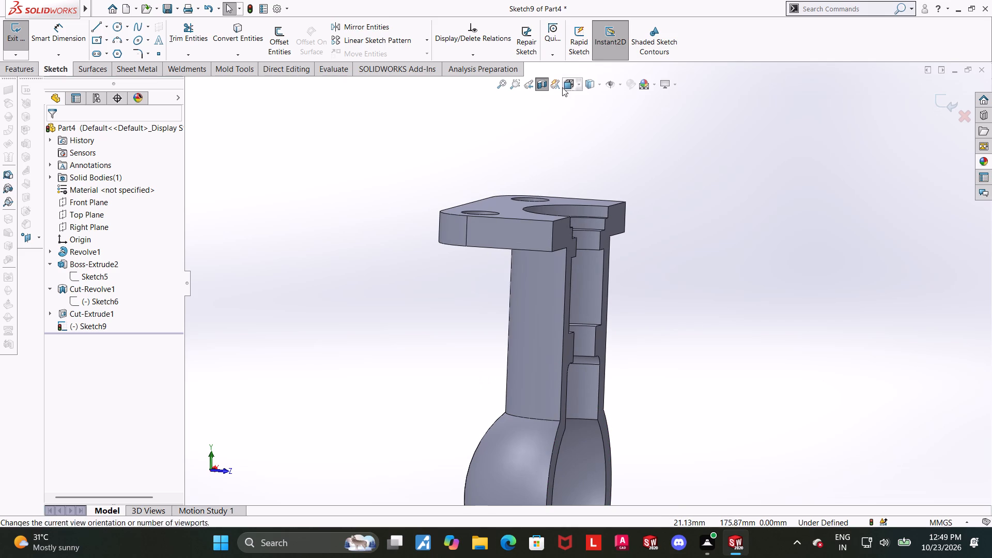
pyautogui.click(548, 85)
pyautogui.moveTo(674, 227); pyautogui.dragTo(663, 236, button='middle')
pyautogui.scroll(5, 698, 241)
pyautogui.scroll(-2, 706, 261)
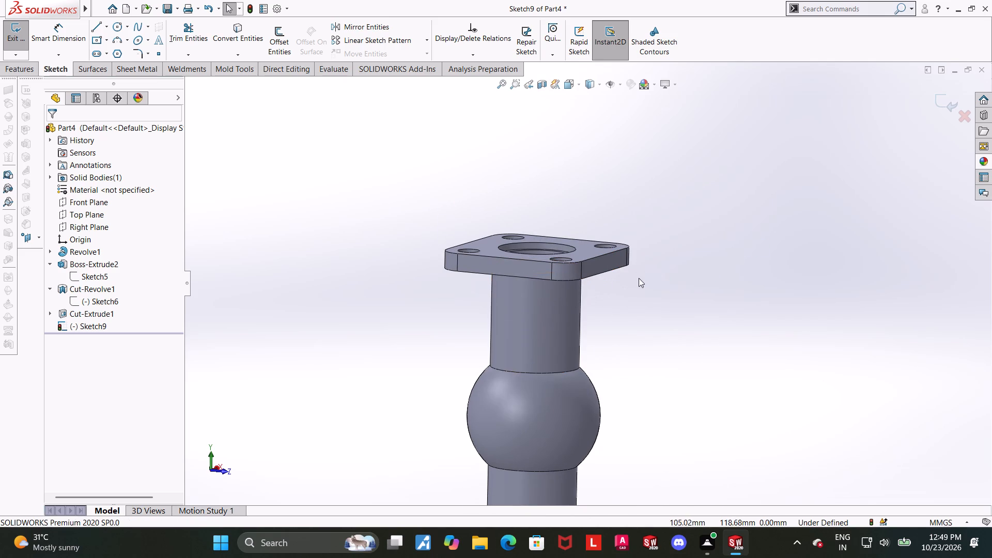
# Exit the empty Front Plane sketch.
pyautogui.click(79, 222)
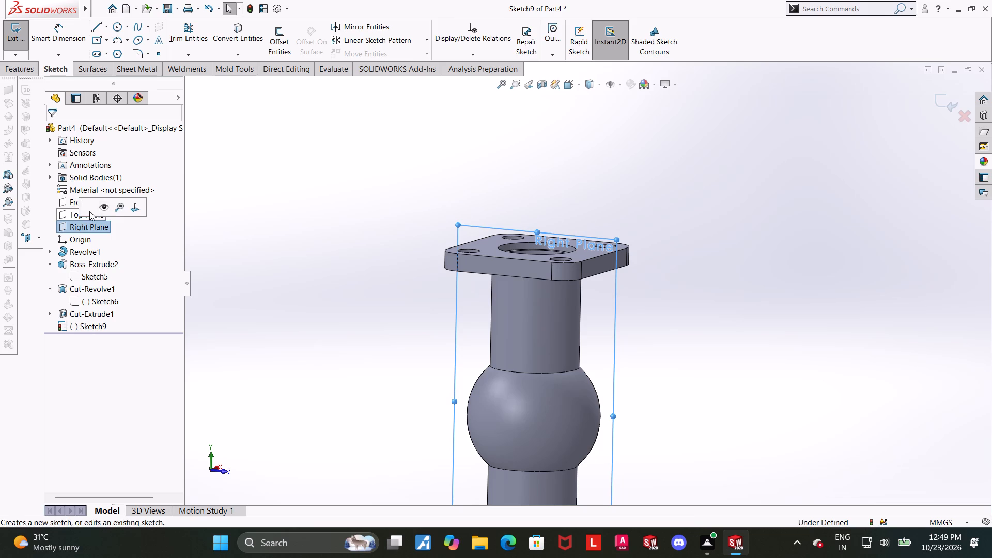
pyautogui.click(90, 209)
pyautogui.scroll(2, 342, 205)
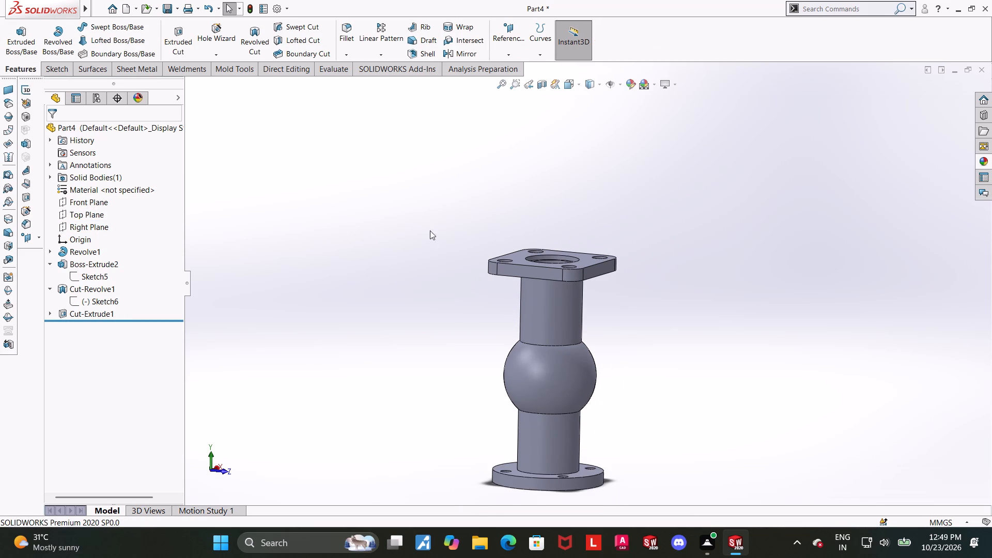
# Orient the whole part to the left view and start a new sketch on the Right Plane.
pyautogui.click(569, 88)
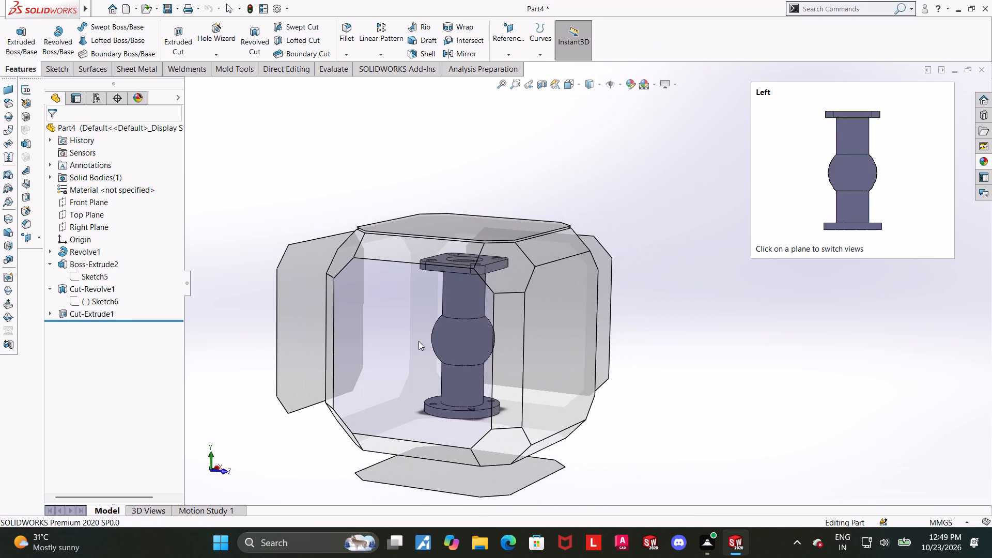
pyautogui.click(417, 339)
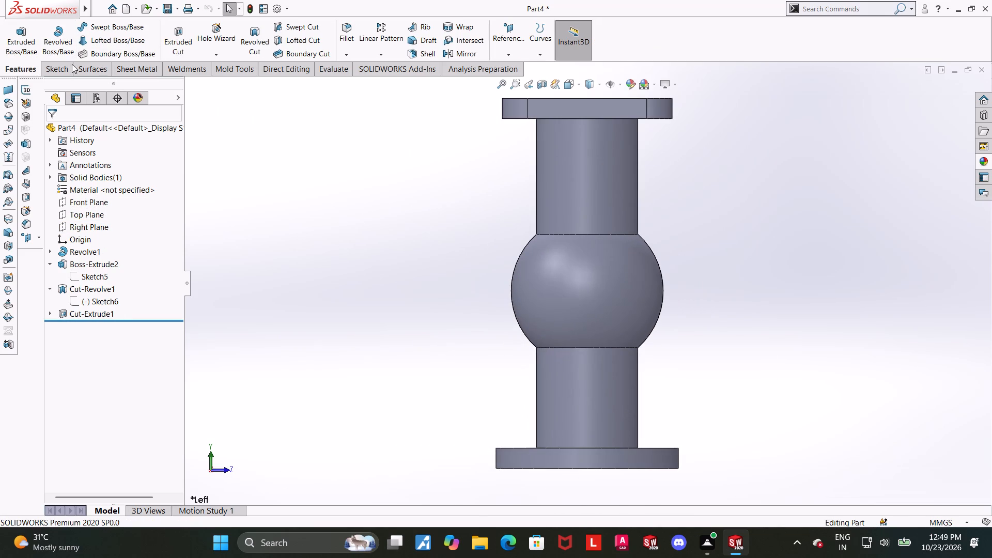
pyautogui.click(84, 231)
pyautogui.click(86, 216)
pyautogui.scroll(2, 240, 246)
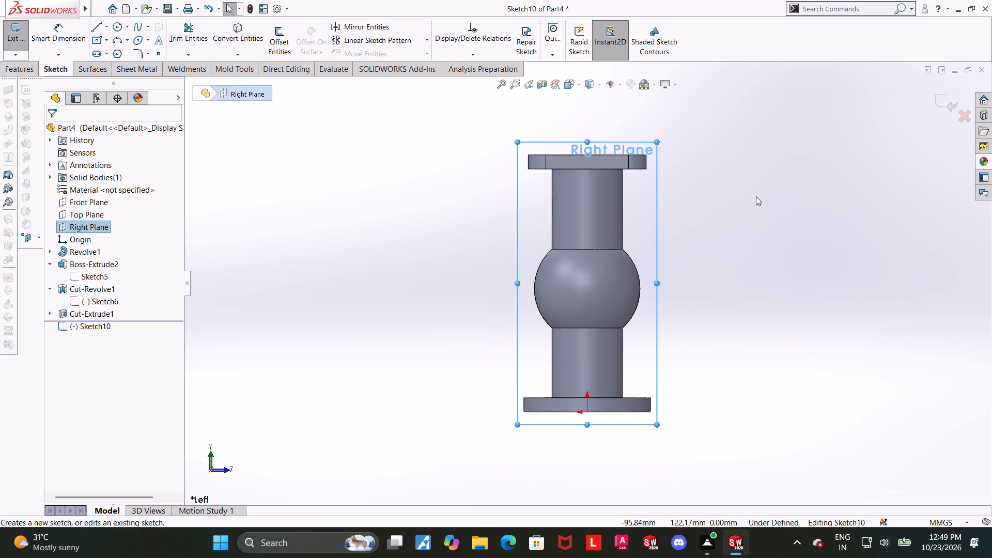
pyautogui.click(565, 86)
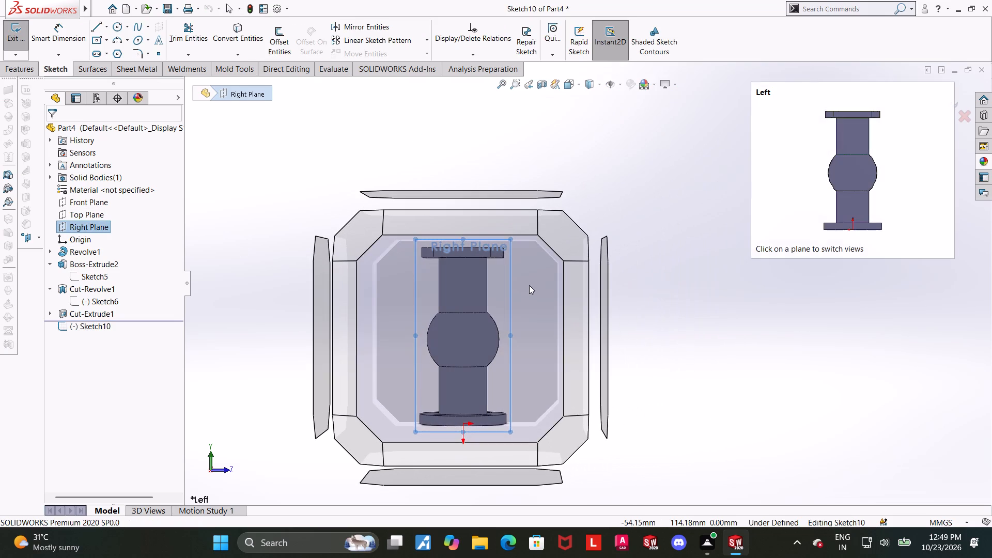
pyautogui.click(529, 285)
pyautogui.scroll(4, 700, 291)
pyautogui.scroll(-3, 666, 202)
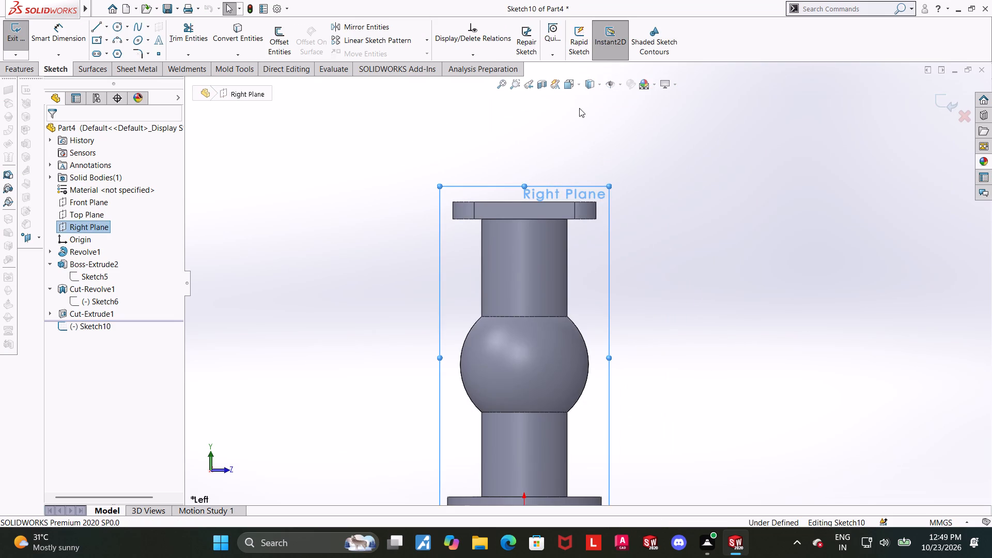
pyautogui.click(573, 90)
pyautogui.press('Escape')
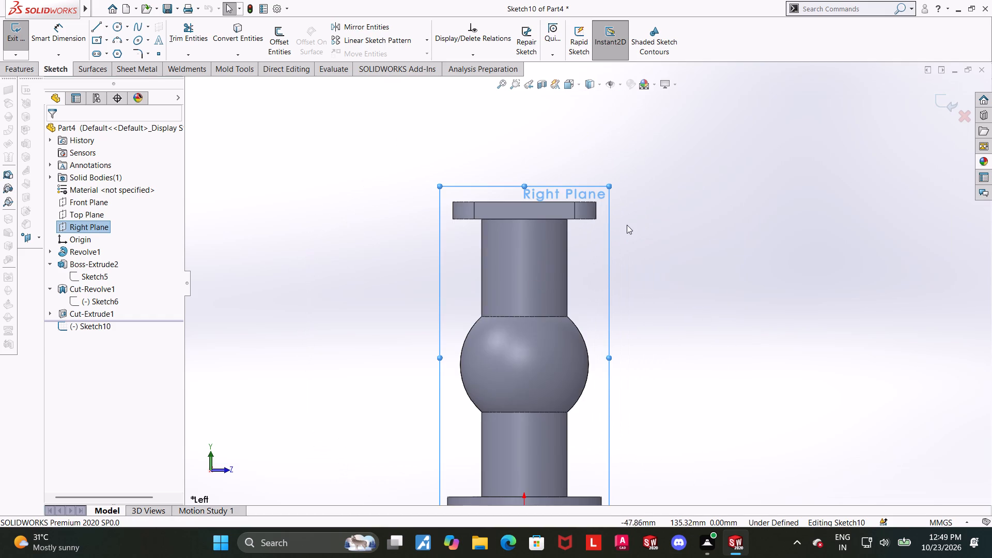
pyautogui.scroll(-2, 685, 174)
# Sketch a circle about 29 mm in diameter on the upper cylinder's centerline, just below the top flange.
pyautogui.click(118, 29)
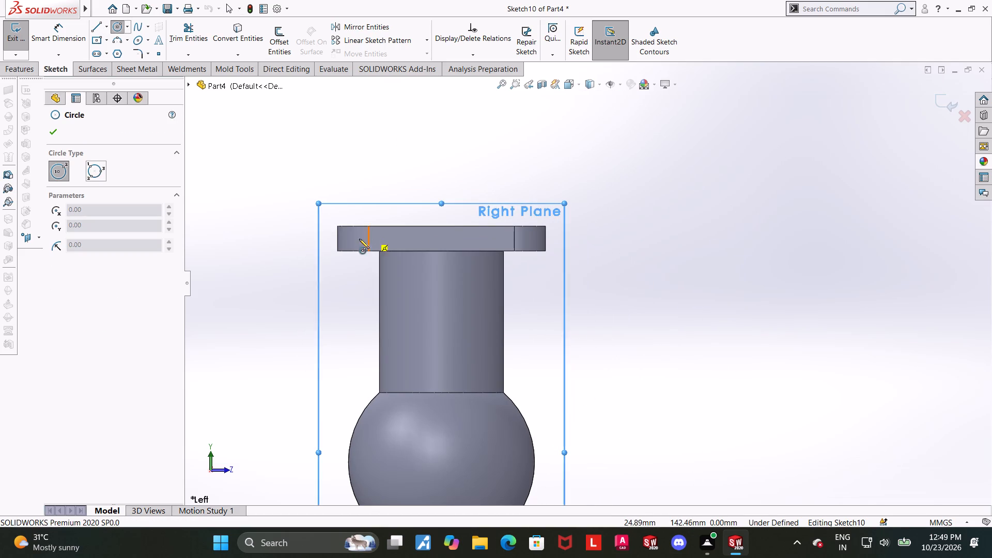
pyautogui.click(441, 300)
pyautogui.click(486, 292)
pyautogui.press('Escape')
pyautogui.press('Escape')
pyautogui.press('Escape')
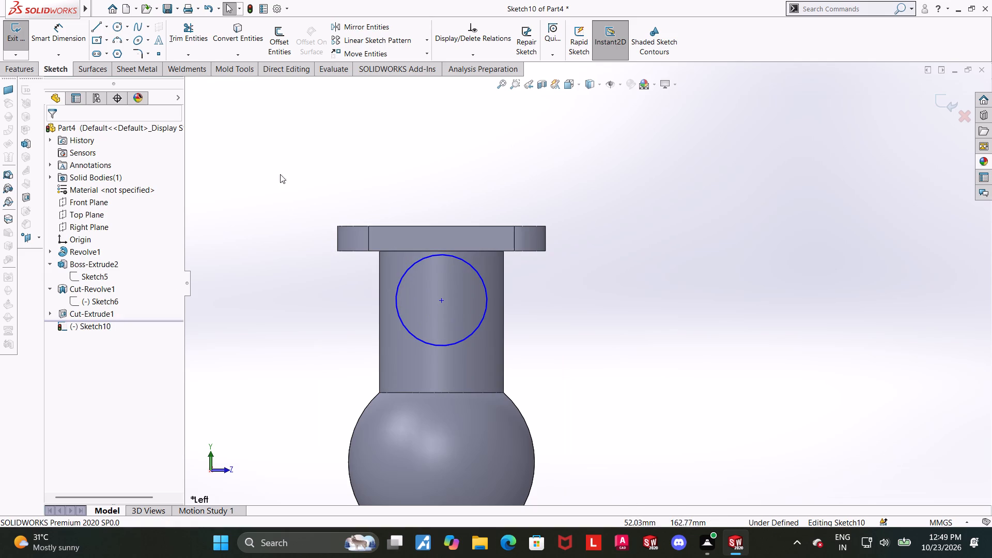
# Dimension the circle's center 20 mm below the top edge of the upper flange.
pyautogui.click(72, 30)
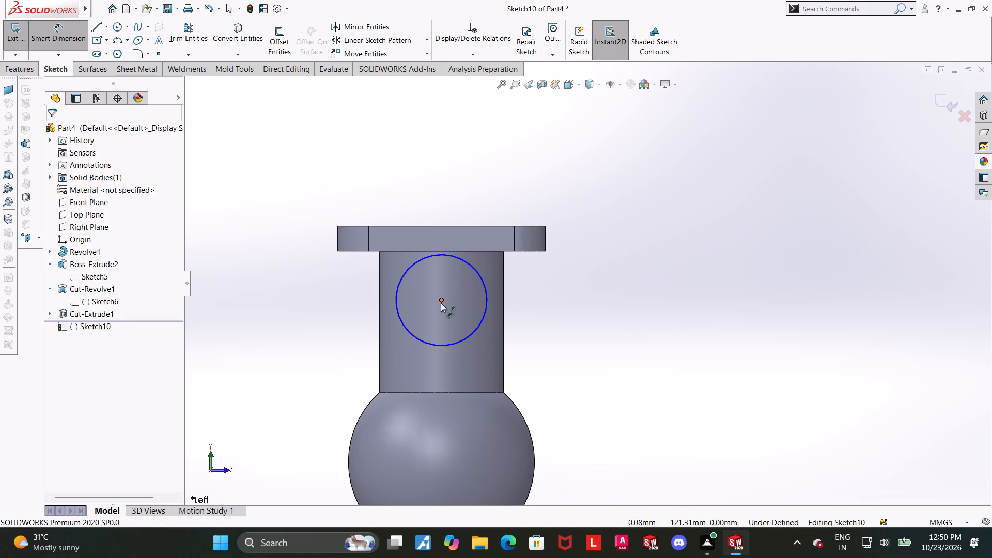
pyautogui.click(440, 301)
pyautogui.click(452, 227)
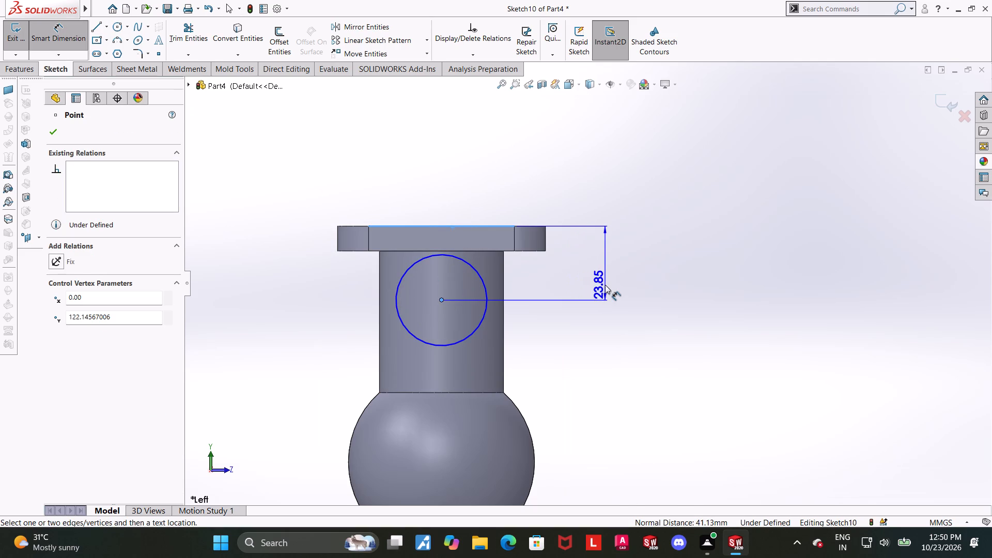
pyautogui.click(605, 285)
pyautogui.write('20')
pyautogui.press('Return')
pyautogui.press('Escape')
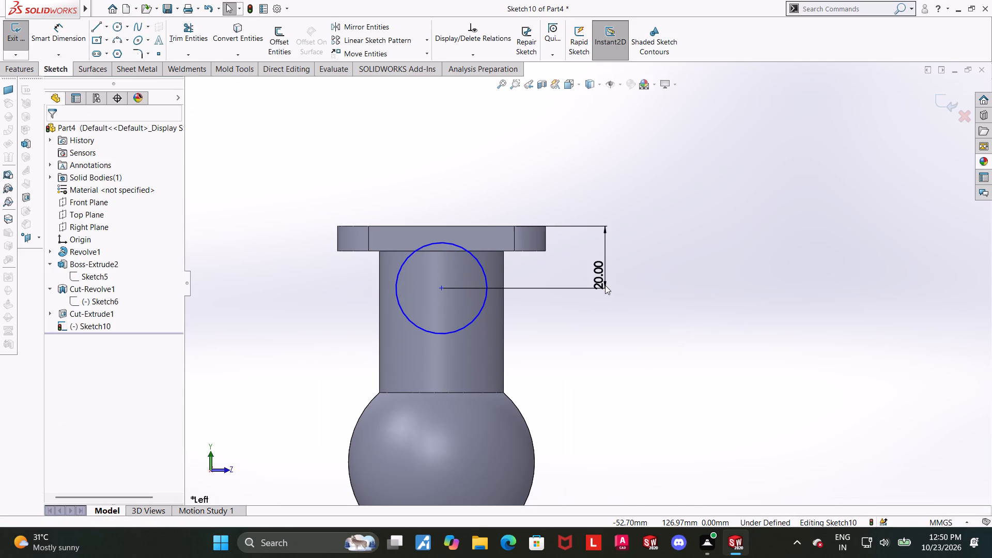
pyautogui.press('Escape')
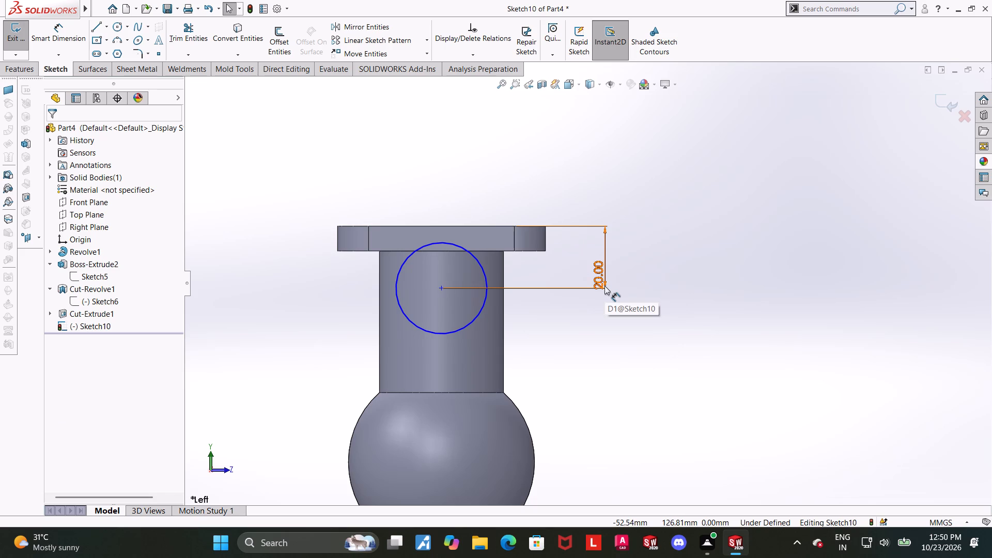
# Dimension the circle's diameter as 20 mm.
pyautogui.click(73, 42)
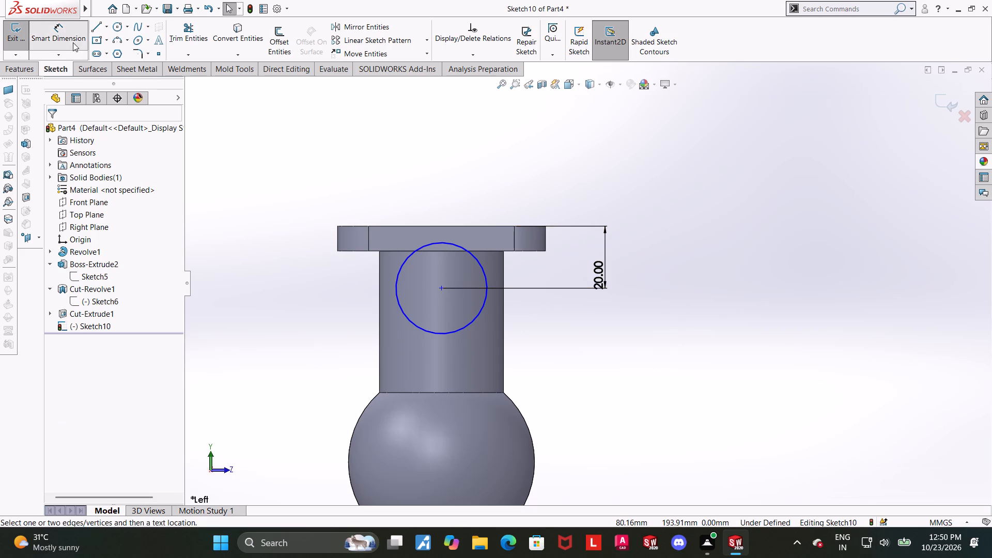
pyautogui.click(417, 326)
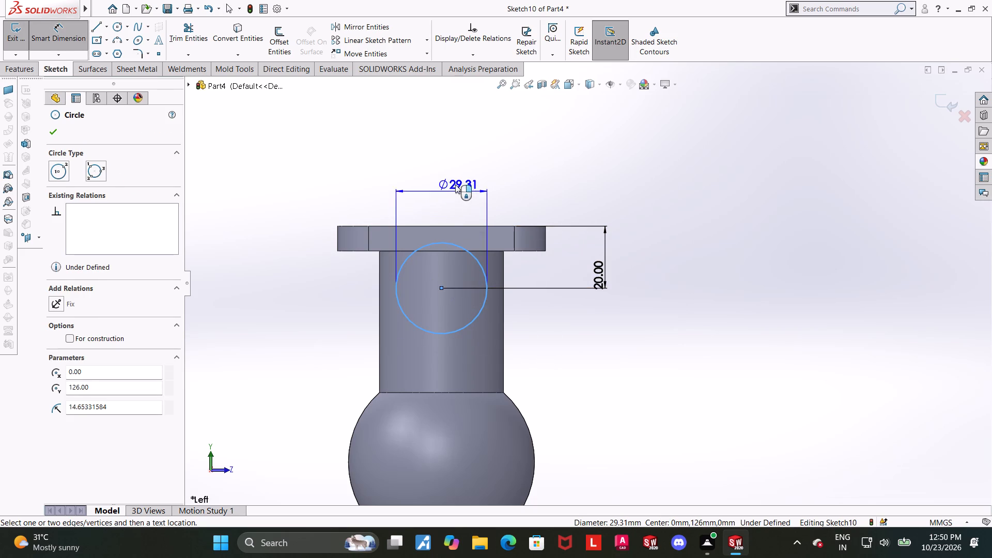
pyautogui.click(454, 182)
pyautogui.write('20')
pyautogui.press('Return')
pyautogui.press('Escape')
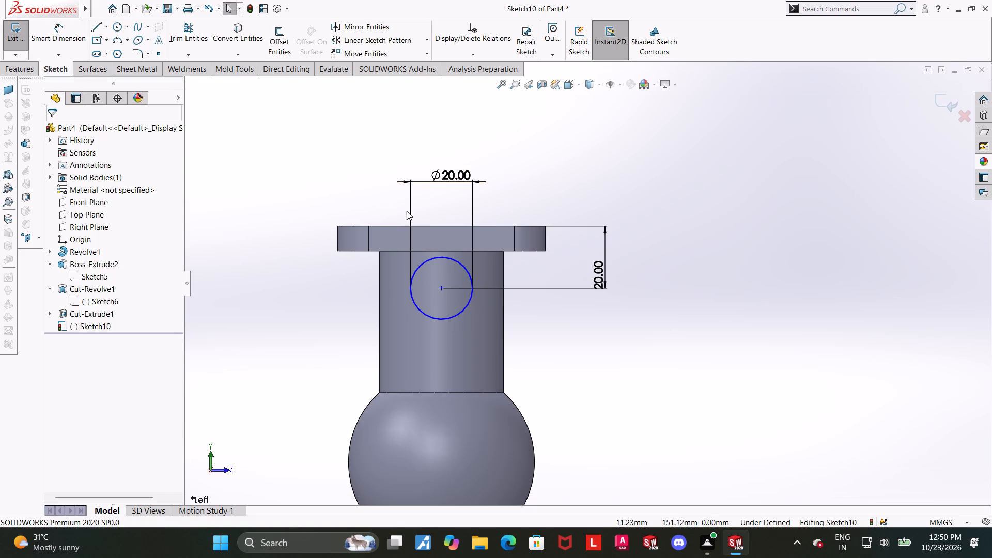
# Add a Vertical relation between the circle's center and the origin.
pyautogui.scroll(4, 472, 247)
pyautogui.scroll(-2, 698, 463)
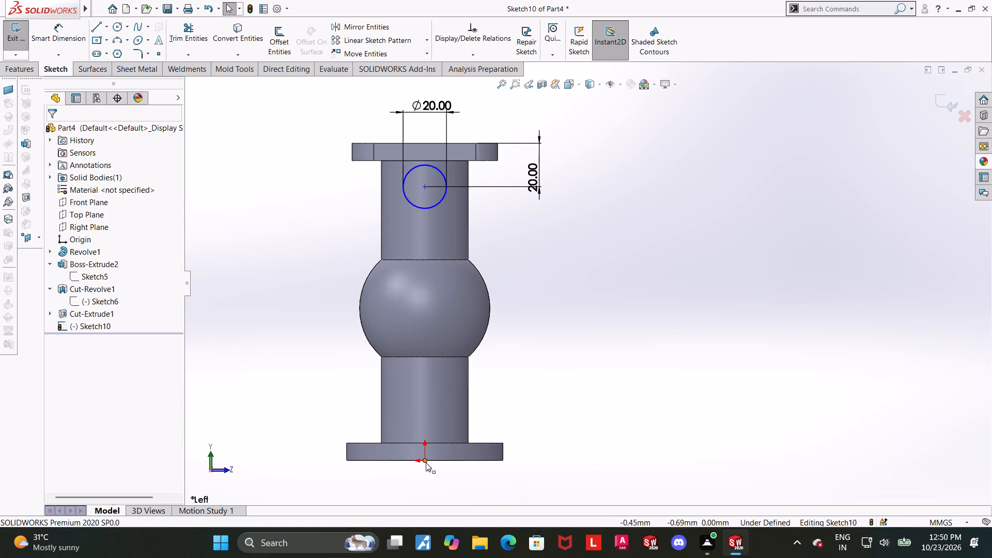
pyautogui.click(426, 462)
pyautogui.keyDown('ctrl'); pyautogui.click(423, 184); pyautogui.keyUp('ctrl')
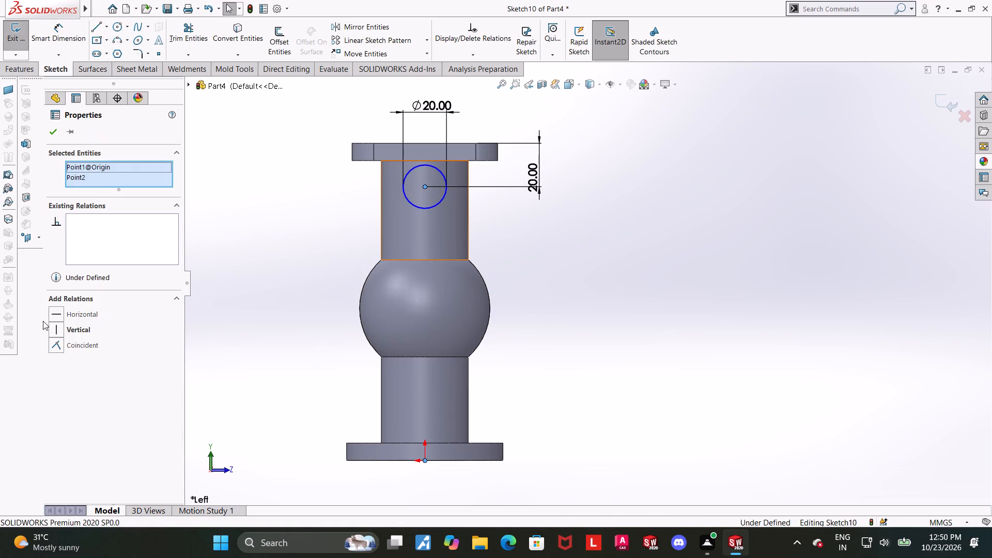
pyautogui.click(56, 330)
pyautogui.click(648, 289)
# Sketch a larger concentric circle with a radius of about 12 mm around the 20 mm circle.
pyautogui.scroll(2, 622, 274)
pyautogui.scroll(-2, 542, 228)
pyautogui.scroll(-2, 448, 179)
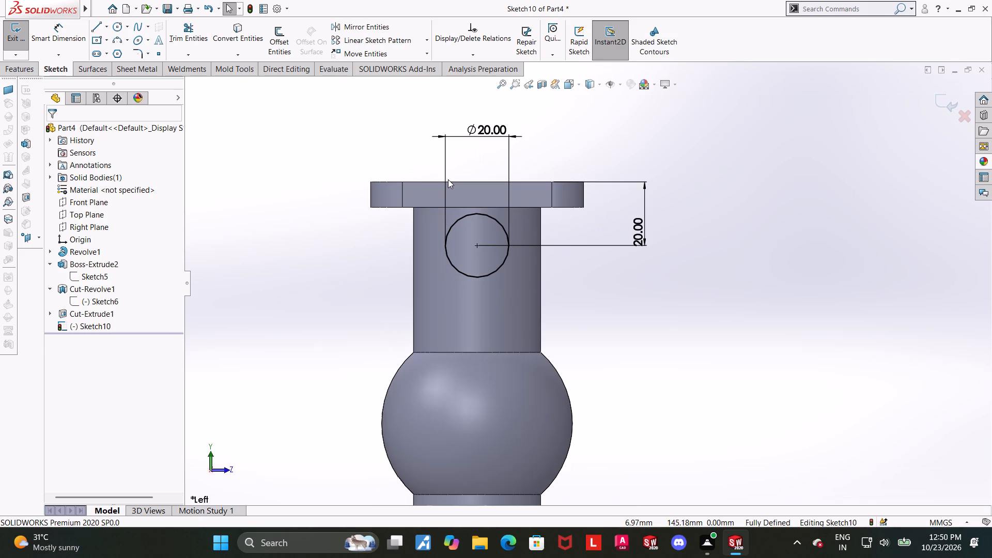
pyautogui.scroll(-1, 557, 299)
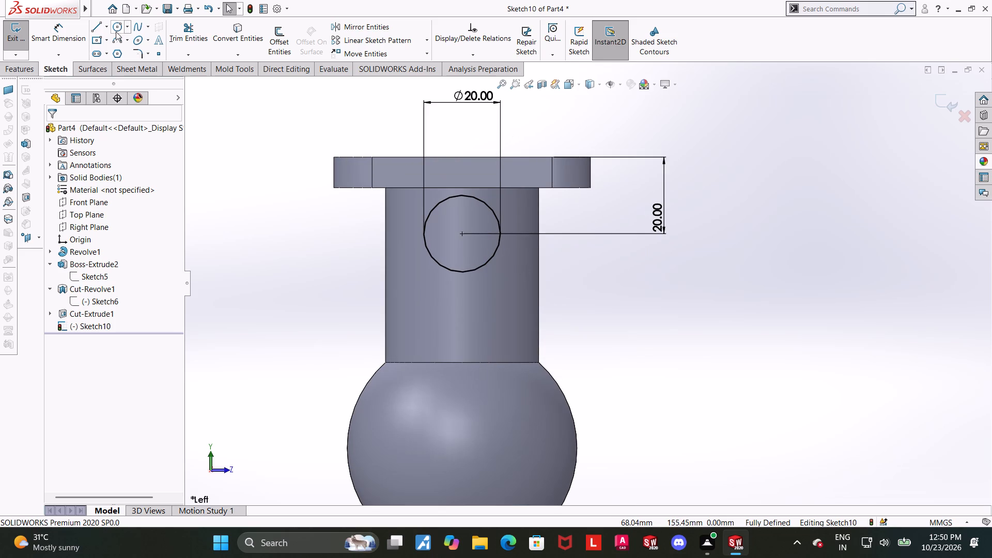
pyautogui.click(117, 31)
pyautogui.click(463, 236)
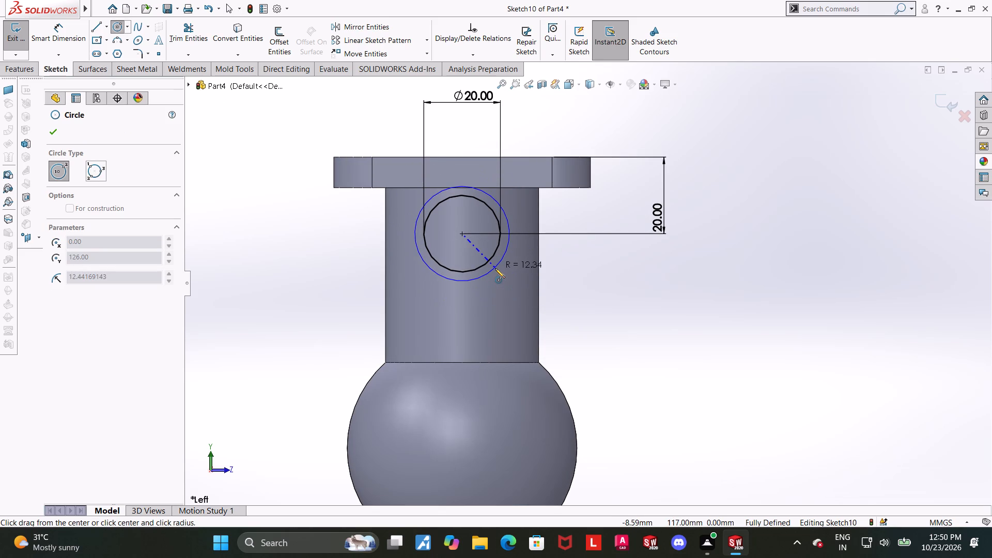
pyautogui.click(495, 268)
pyautogui.press('Escape')
pyautogui.press('Escape')
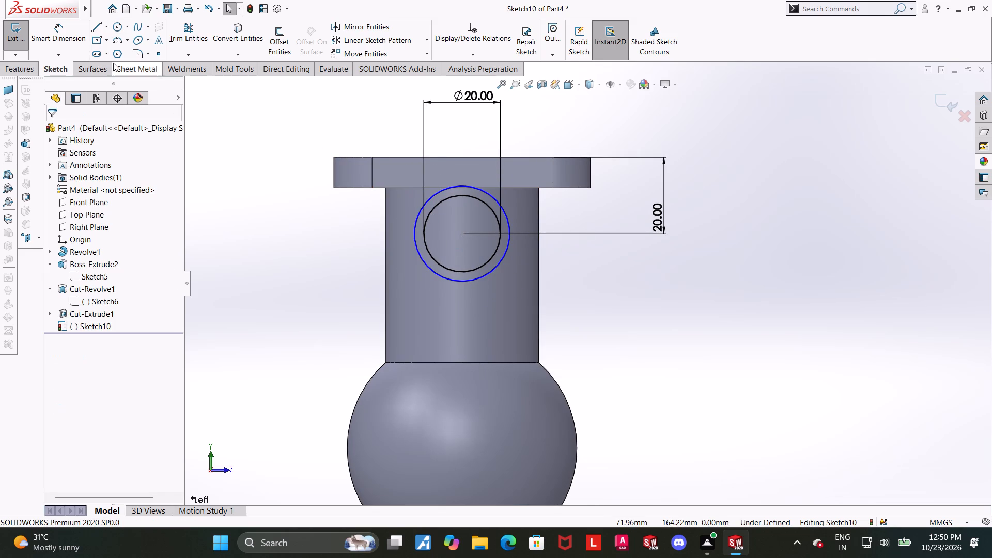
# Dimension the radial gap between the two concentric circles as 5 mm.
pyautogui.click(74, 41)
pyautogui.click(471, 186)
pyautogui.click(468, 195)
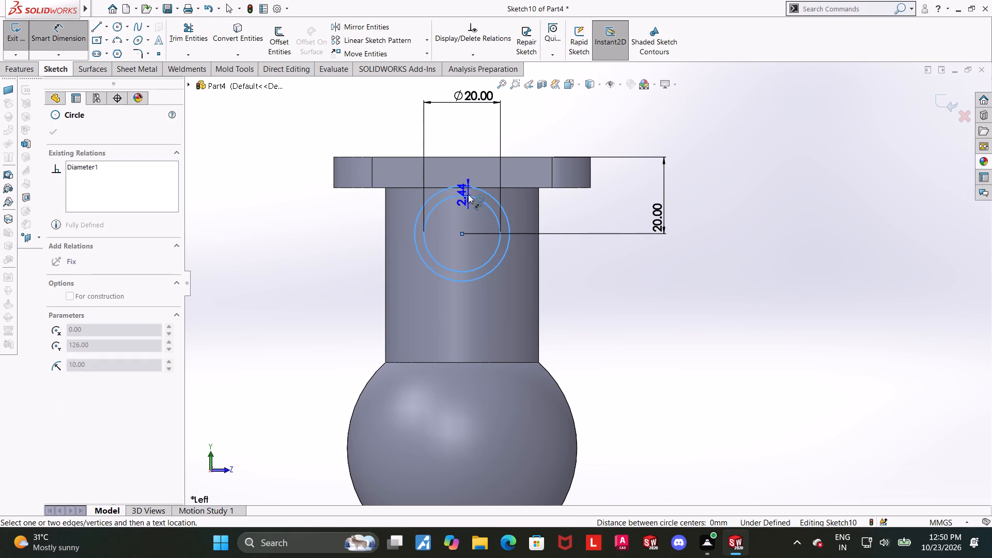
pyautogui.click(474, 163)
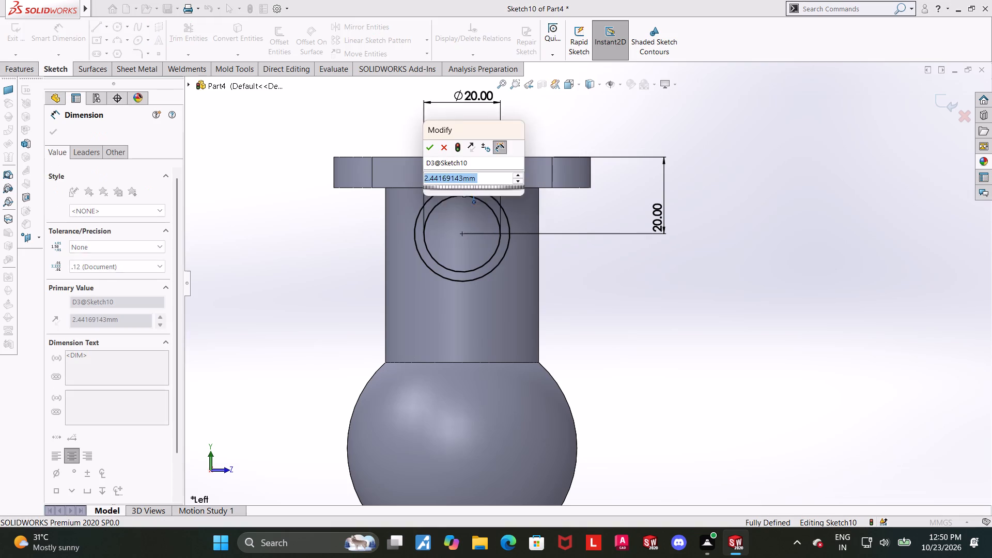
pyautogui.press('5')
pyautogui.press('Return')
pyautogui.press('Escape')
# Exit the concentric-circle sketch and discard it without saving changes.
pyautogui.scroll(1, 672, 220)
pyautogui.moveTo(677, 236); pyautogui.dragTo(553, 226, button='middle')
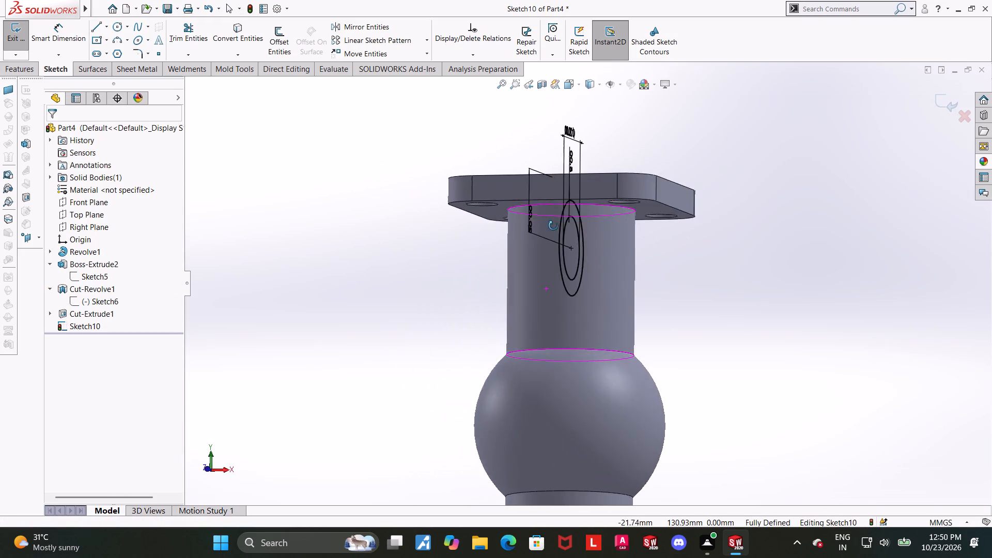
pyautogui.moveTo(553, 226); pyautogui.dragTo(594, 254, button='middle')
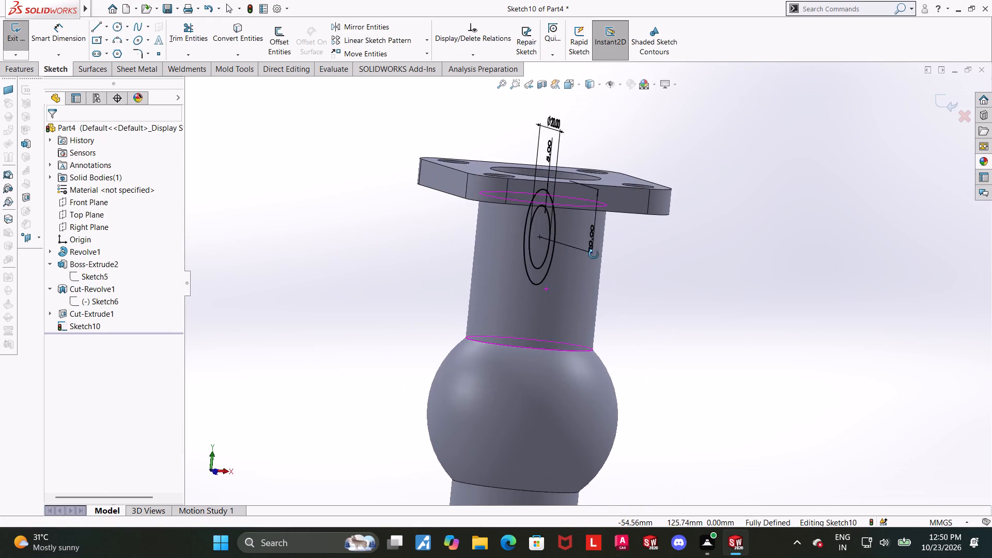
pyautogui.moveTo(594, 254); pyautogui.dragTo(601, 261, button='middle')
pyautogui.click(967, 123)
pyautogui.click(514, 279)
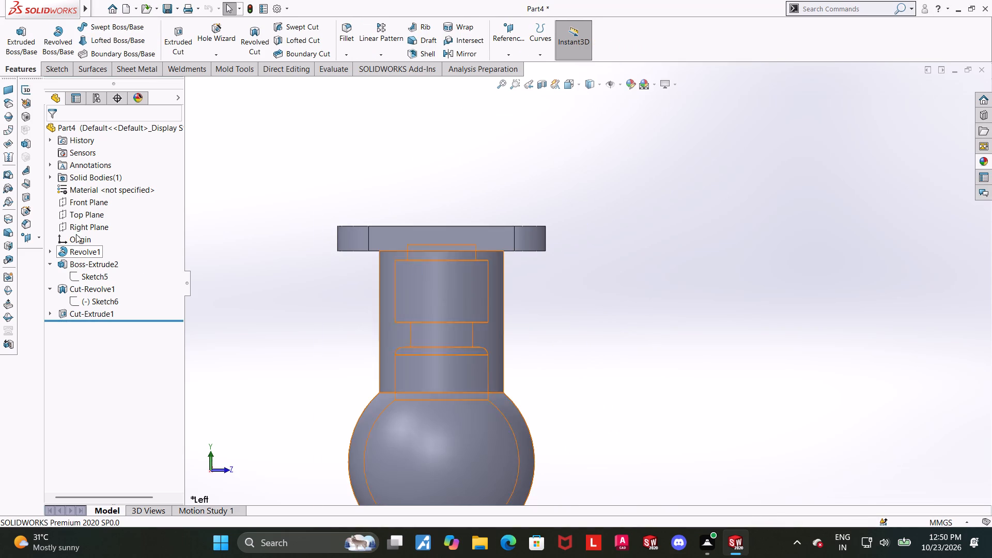
# Start a new sketch on the Front Plane and orient the view normal to it.
pyautogui.click(79, 203)
pyautogui.click(85, 193)
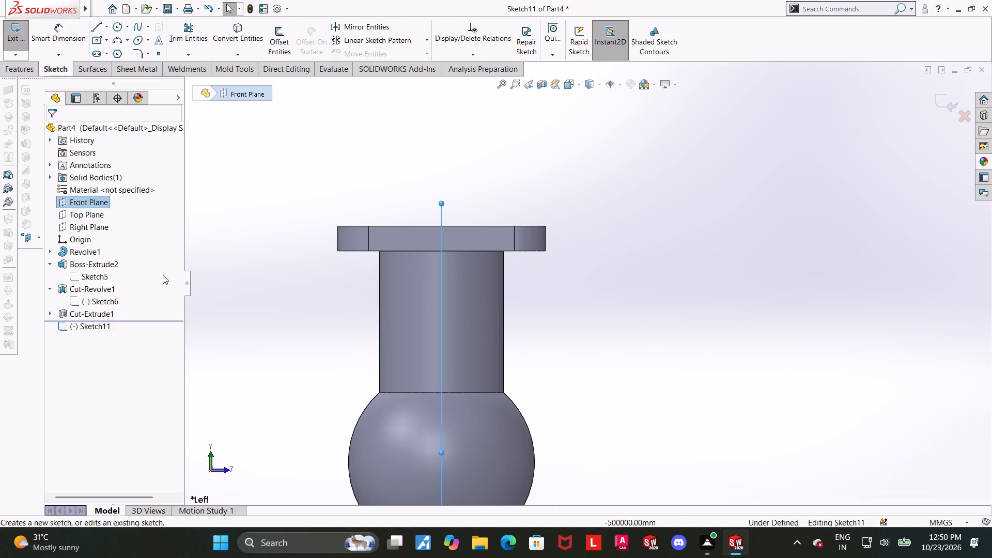
pyautogui.click(84, 327)
pyautogui.click(104, 315)
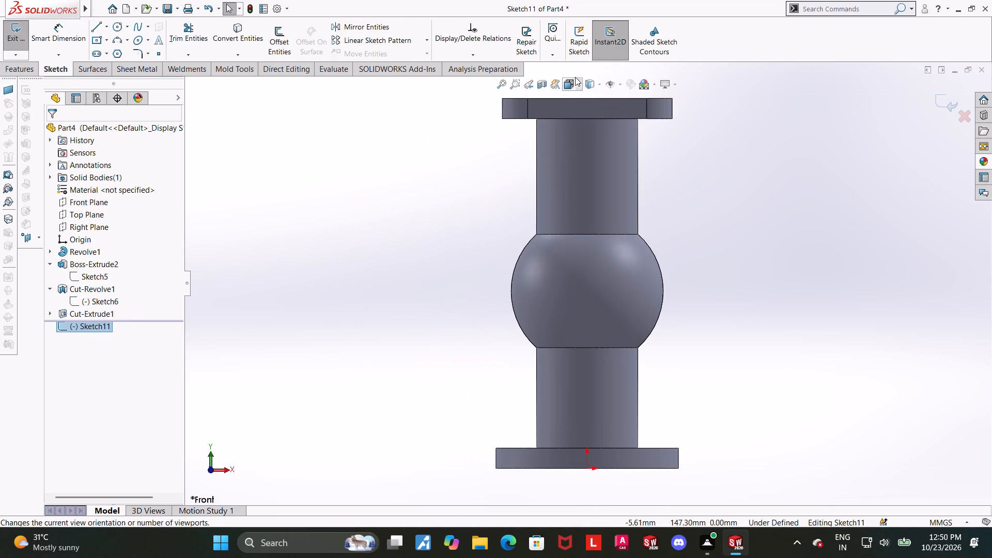
# Apply a planar section view through the Front Plane with 0 mm offset.
pyautogui.click(547, 78)
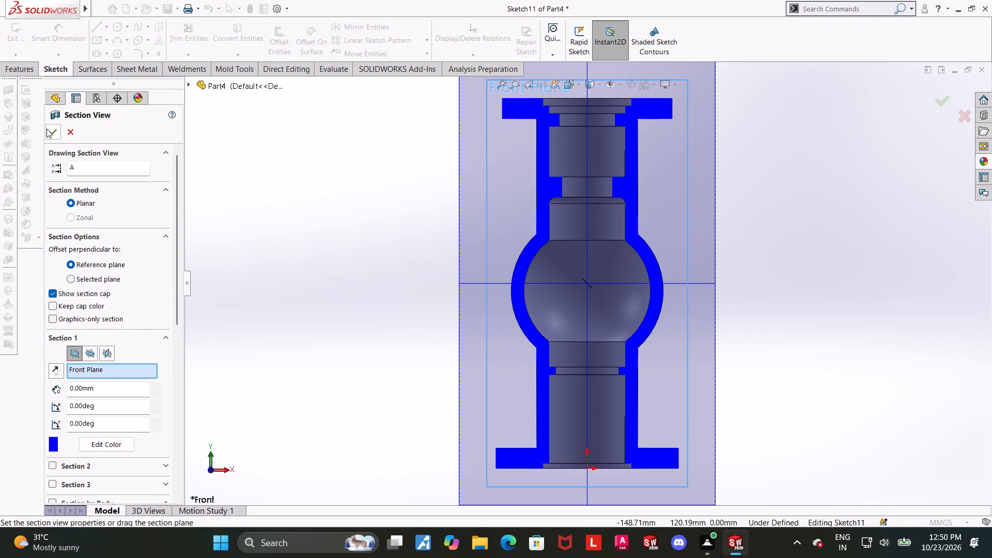
pyautogui.click(47, 129)
# Sketch an open profile from the upper flange's lower outer corner: about 8 mm outward, 30 mm down and 22 mm back to the neck.
pyautogui.scroll(4, 840, 193)
pyautogui.scroll(-8, 615, 192)
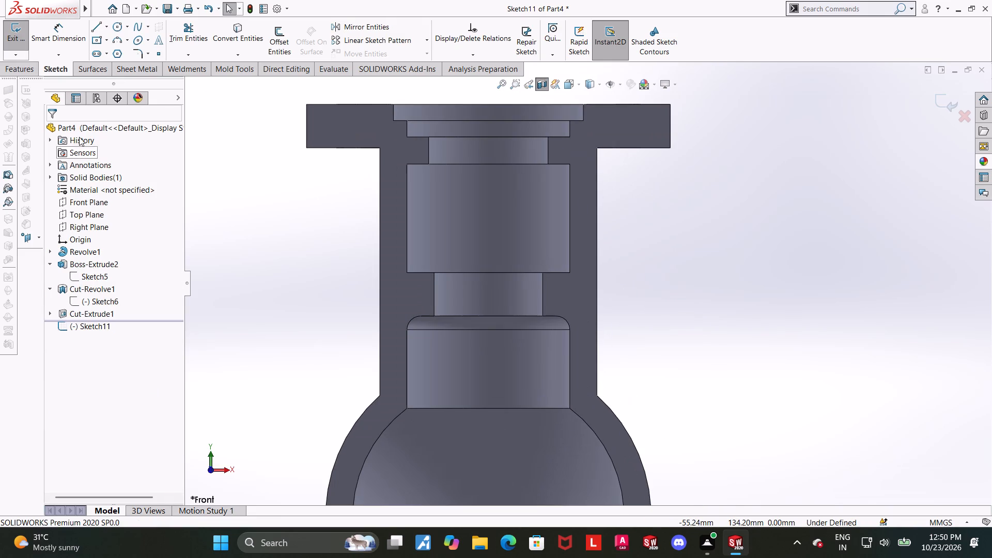
pyautogui.click(94, 21)
pyautogui.scroll(2, 315, 123)
pyautogui.scroll(-2, 373, 158)
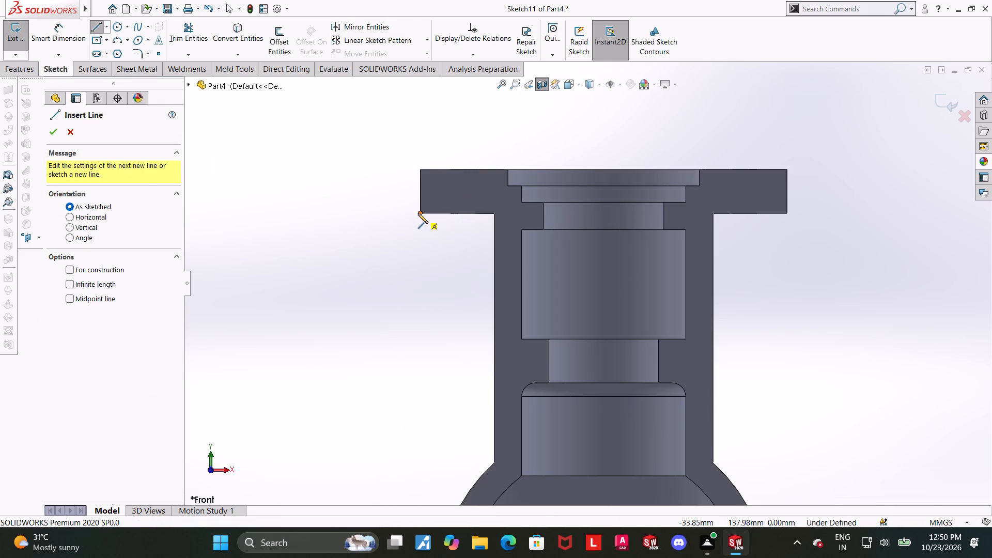
pyautogui.click(420, 214)
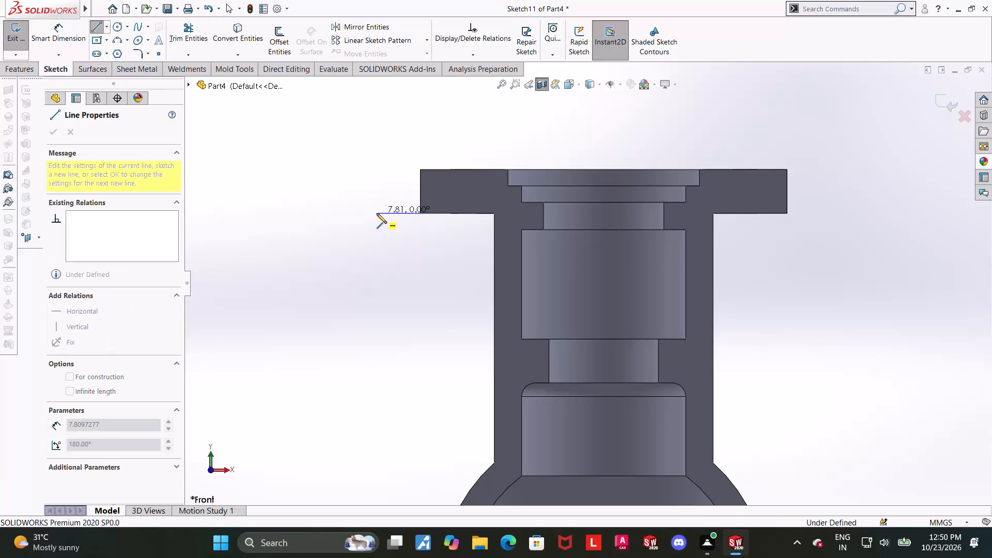
pyautogui.click(377, 213)
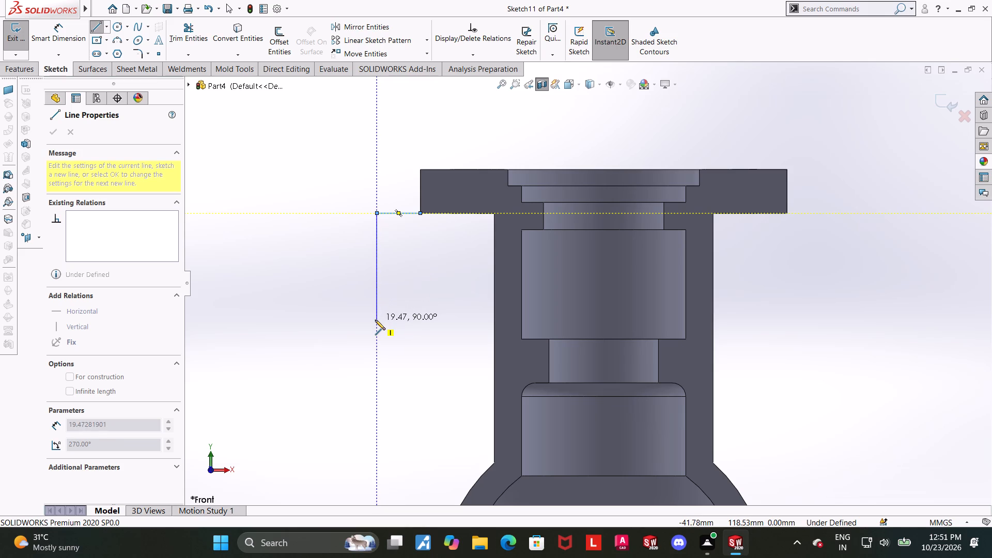
pyautogui.click(375, 374)
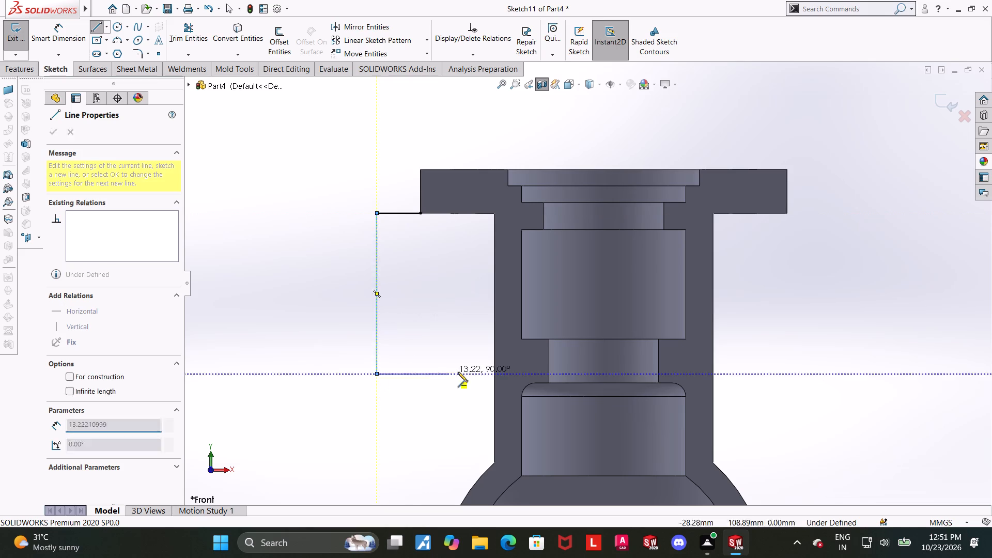
pyautogui.click(495, 375)
pyautogui.press('Escape')
# Examine the sectioned body's stepped bore and spherical chamber in relation to the sketched profile.
pyautogui.scroll(2, 525, 381)
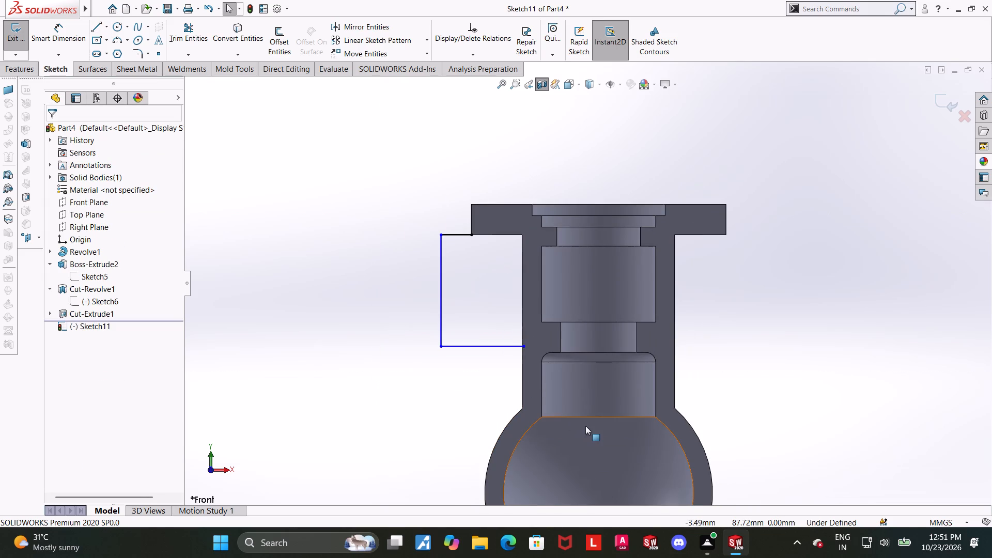
pyautogui.scroll(4, 587, 409)
pyautogui.scroll(-1, 596, 407)
pyautogui.scroll(1, 611, 371)
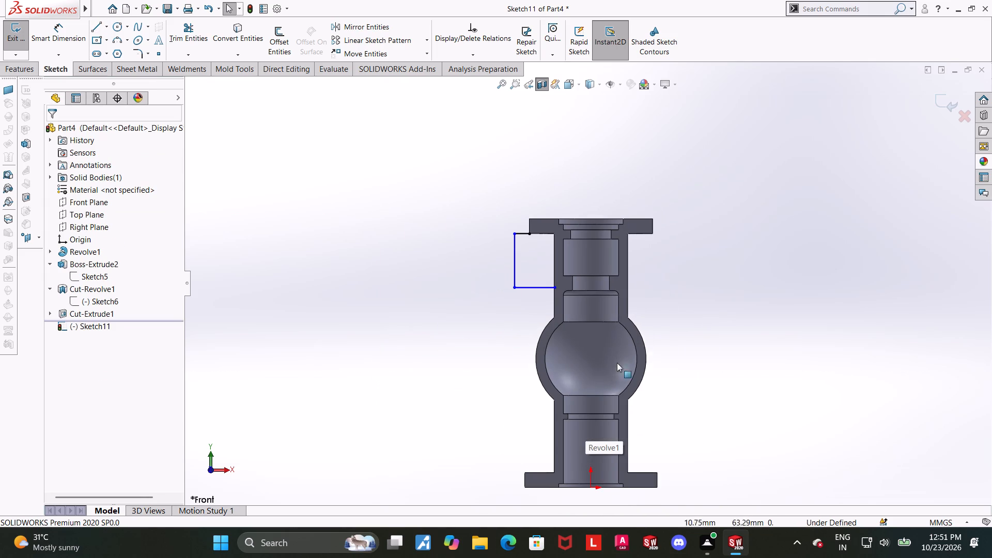
pyautogui.scroll(-2, 621, 271)
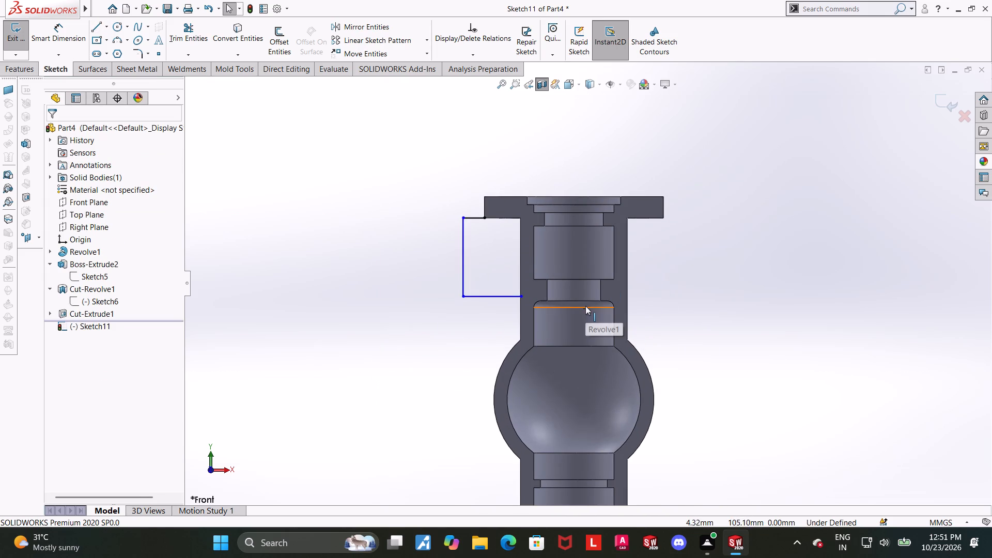
pyautogui.scroll(2, 593, 348)
pyautogui.scroll(-5, 609, 407)
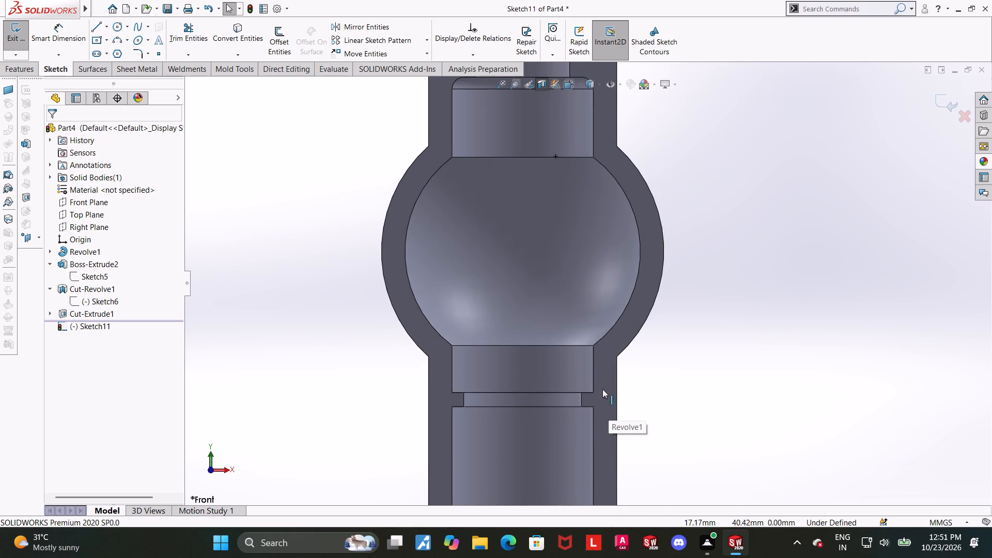
pyautogui.scroll(5, 598, 381)
pyautogui.scroll(-3, 537, 145)
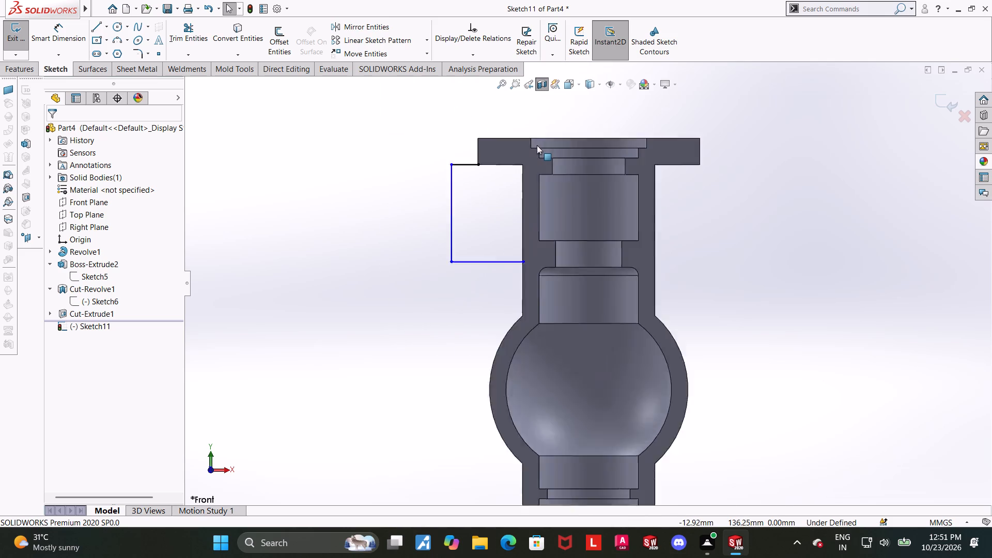
pyautogui.scroll(-4, 537, 145)
pyautogui.press('Escape')
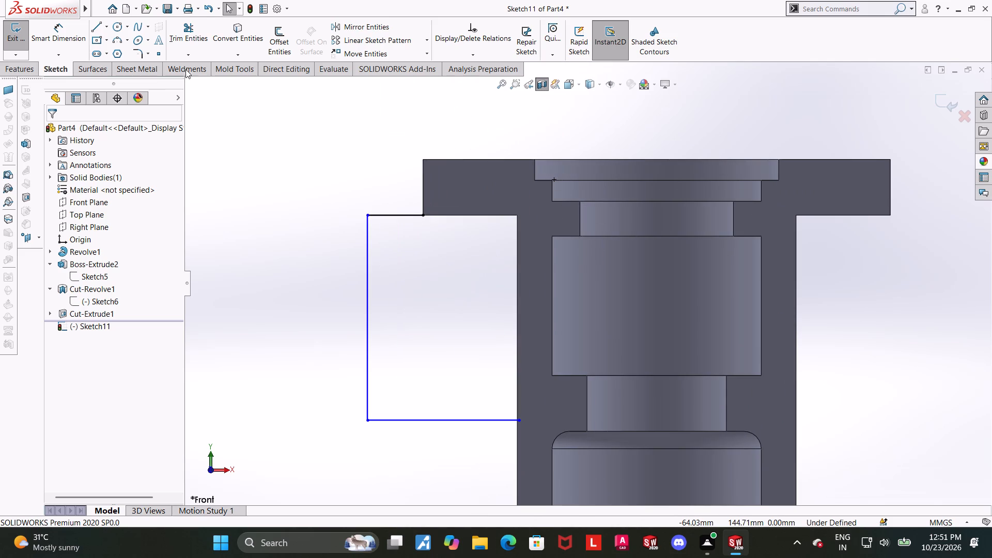
# Trim away the profile's long vertical line and its lower horizontal line.
pyautogui.click(195, 34)
pyautogui.moveTo(409, 298); pyautogui.dragTo(323, 301)
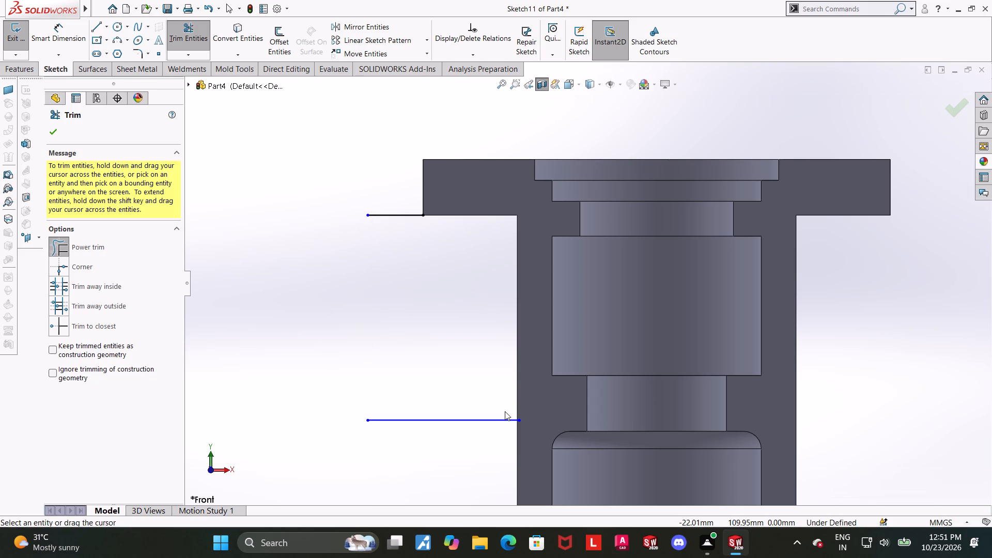
pyautogui.moveTo(488, 388); pyautogui.dragTo(462, 444)
pyautogui.press('Escape')
# Sketch a horizontal centerline about 37 mm long below the upper flange, running through the neck wall into the bore.
pyautogui.doubleClick(106, 30)
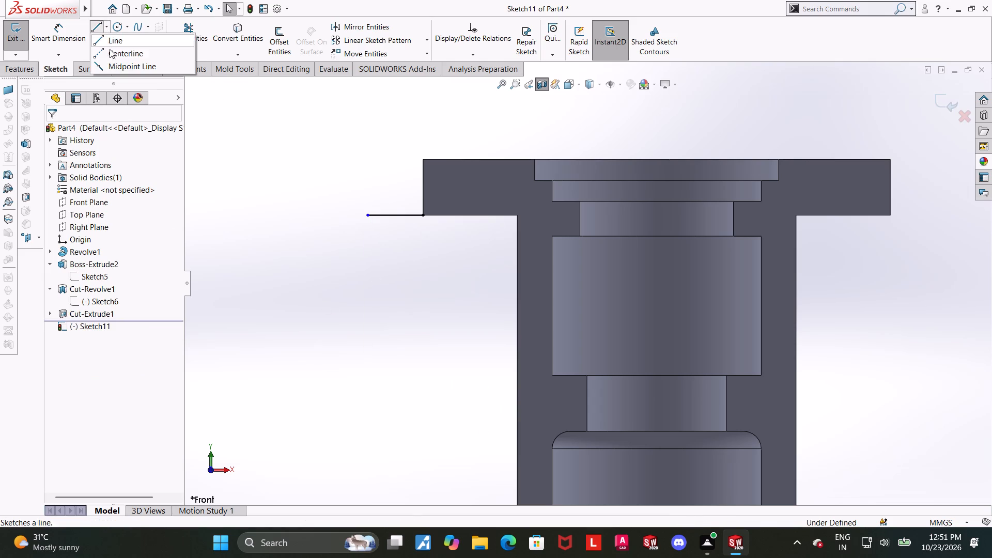
pyautogui.click(111, 55)
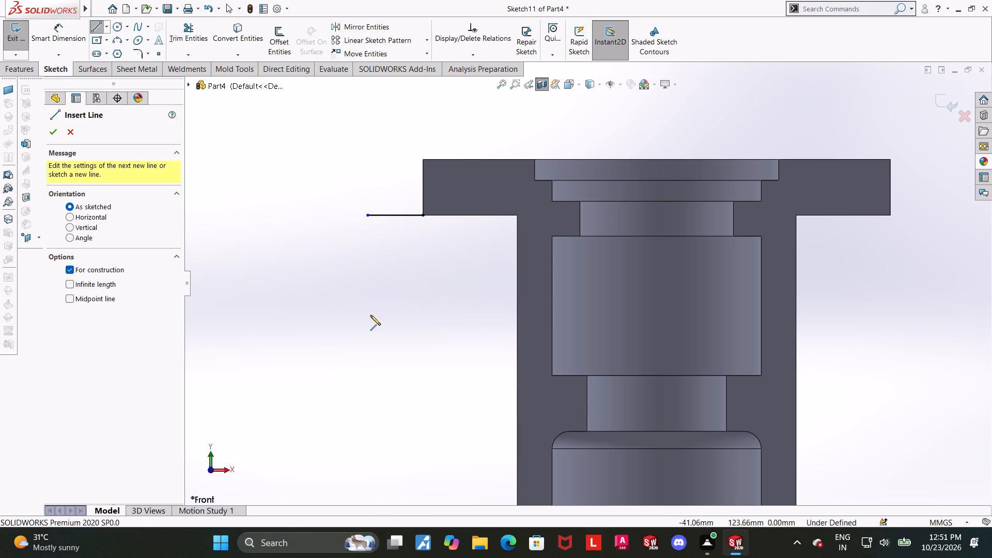
pyautogui.click(318, 313)
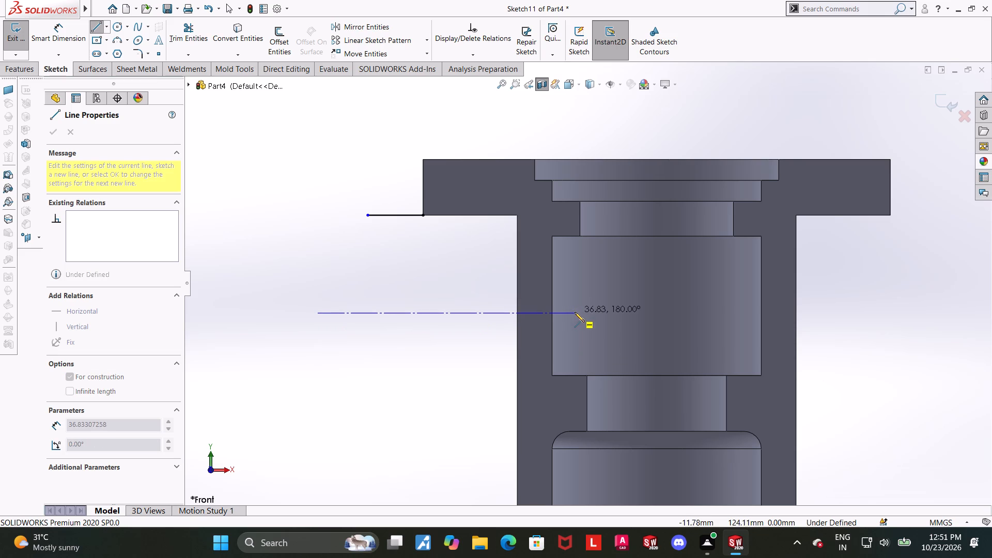
pyautogui.click(575, 312)
pyautogui.press('Escape')
pyautogui.press('Escape')
# Dimension the centerline 20 mm below the top edge of the upper flange.
pyautogui.click(68, 32)
pyautogui.scroll(1, 388, 189)
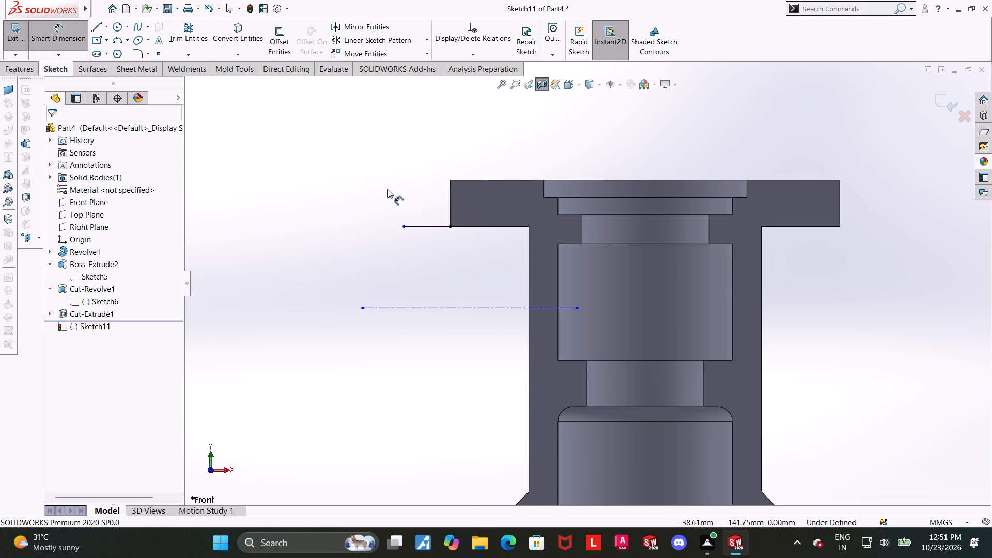
pyautogui.click(492, 181)
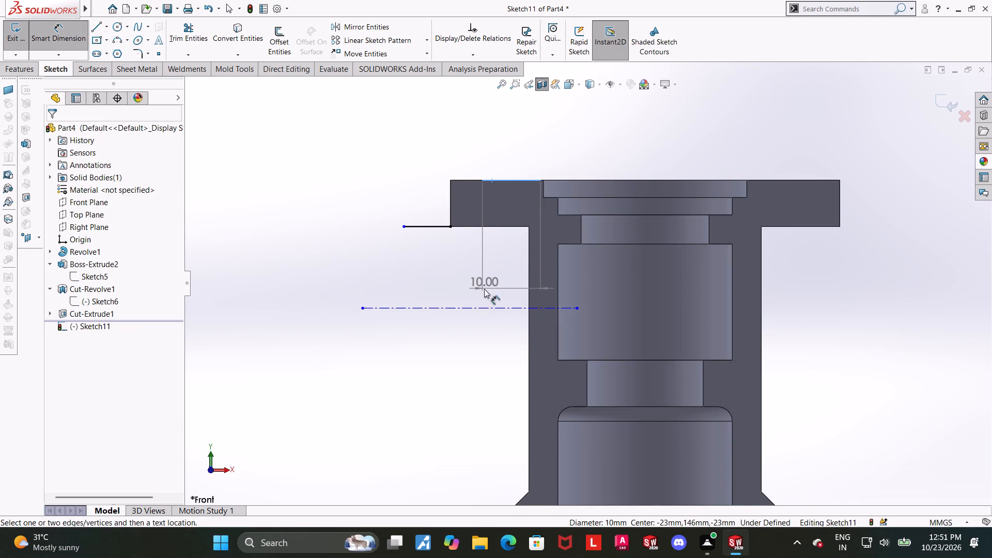
pyautogui.click(484, 308)
pyautogui.click(256, 268)
pyautogui.write('20')
pyautogui.press('Return')
pyautogui.press('Escape')
pyautogui.press('Escape')
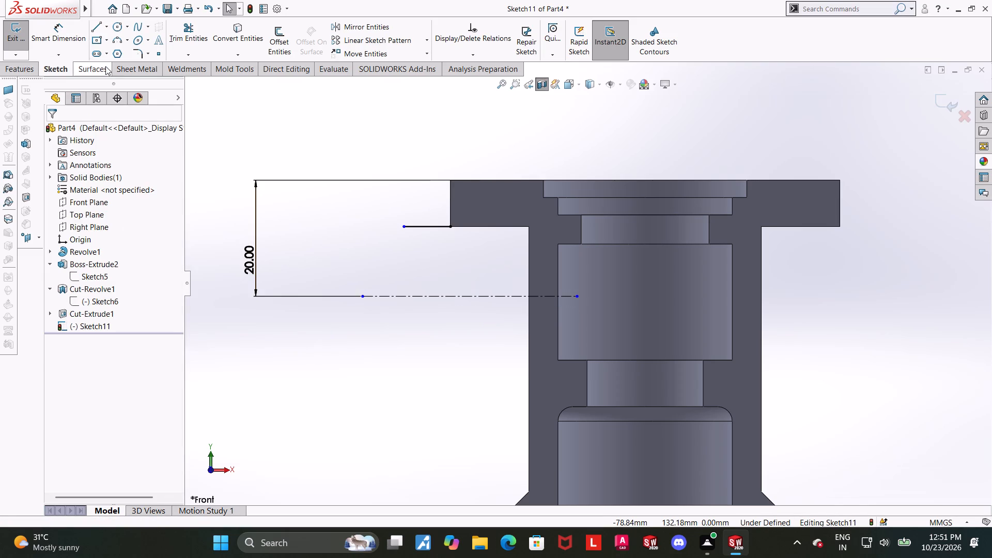
# Close a rectangular profile about 22.5 mm wide beneath the flange, from the short line's outer end into the neck wall and back to the flange corner.
pyautogui.click(97, 29)
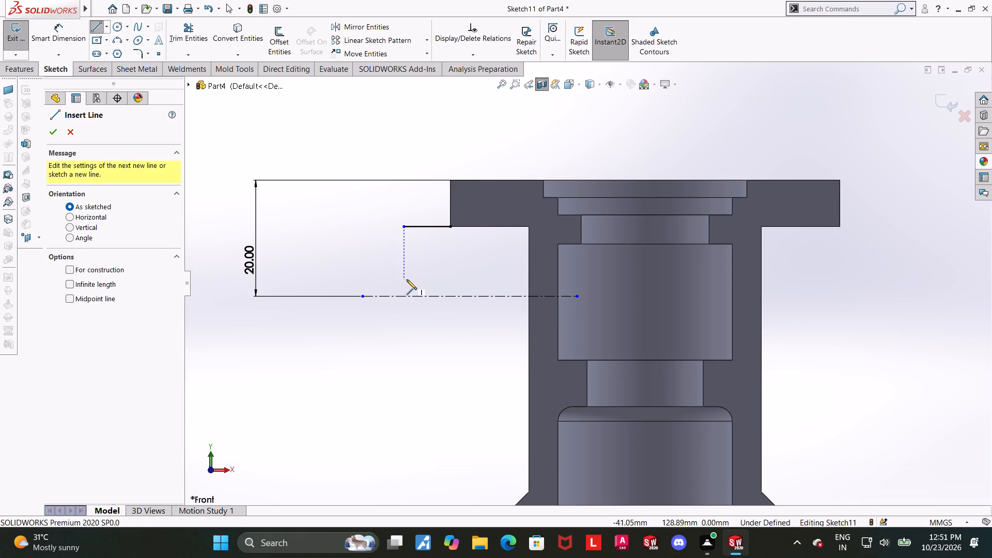
pyautogui.click(402, 228)
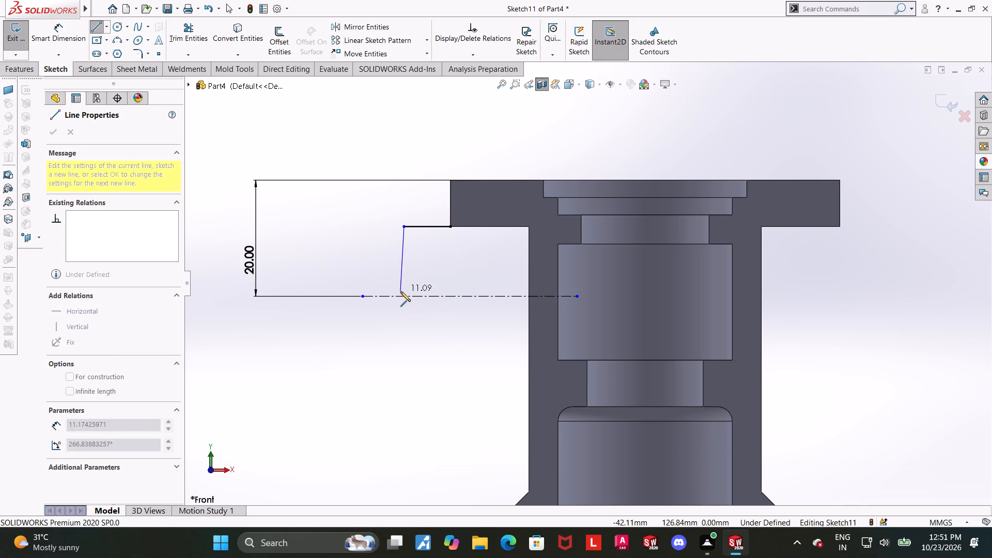
pyautogui.click(404, 271)
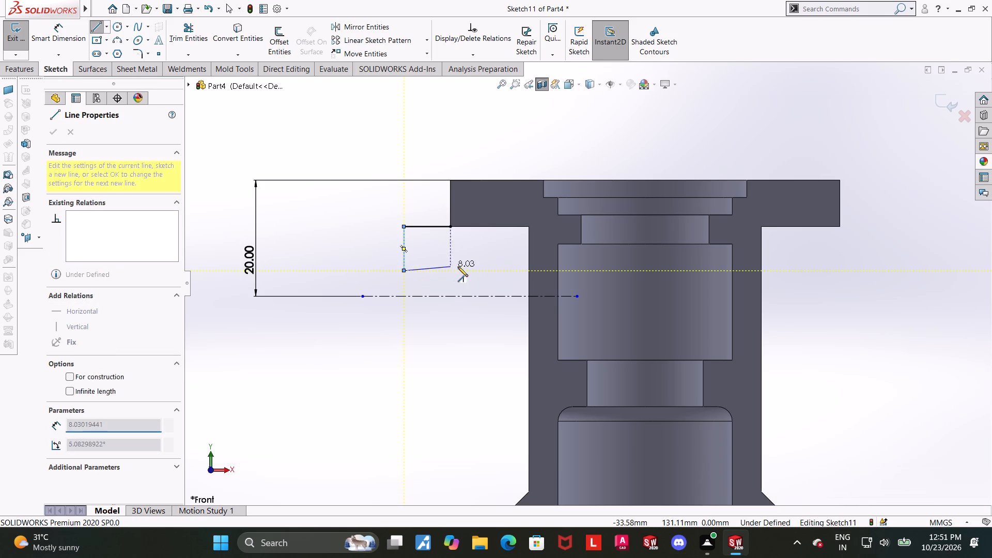
pyautogui.click(535, 273)
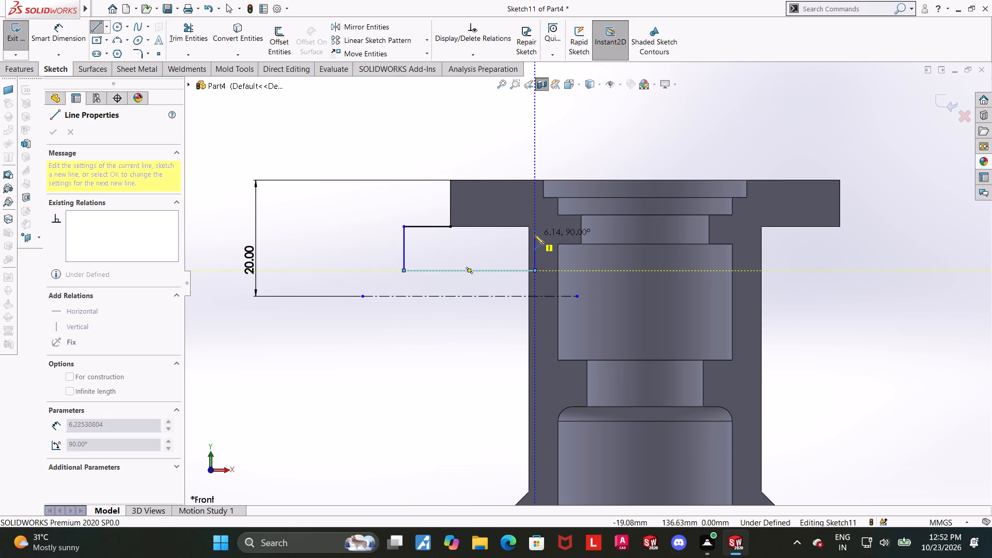
pyautogui.click(534, 225)
pyautogui.click(452, 228)
pyautogui.press('Escape')
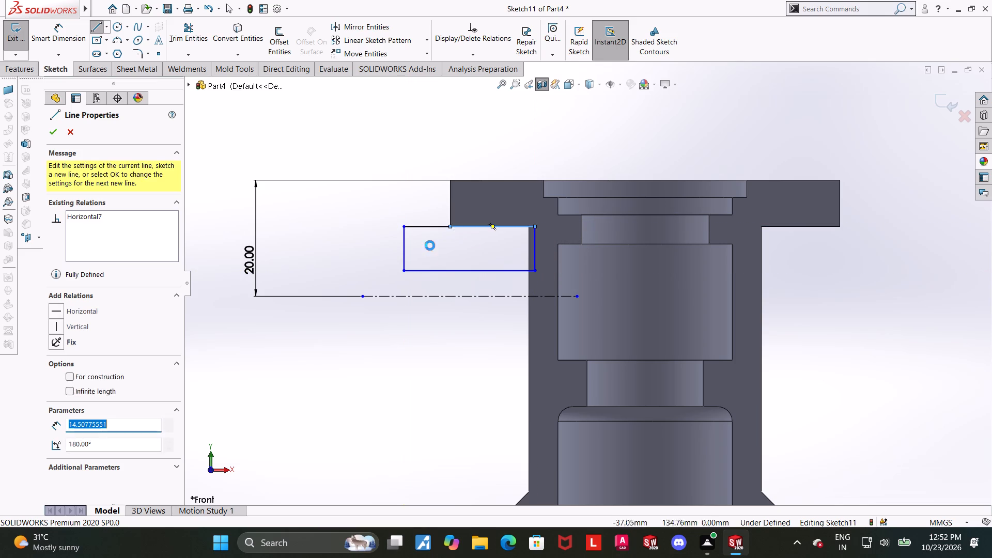
pyautogui.press('Escape')
pyautogui.press('Escape')
pyautogui.press('Escape')
# Dimension the distance between the rectangle's lower line and the centerline as 10 mm.
pyautogui.click(63, 34)
pyautogui.click(441, 271)
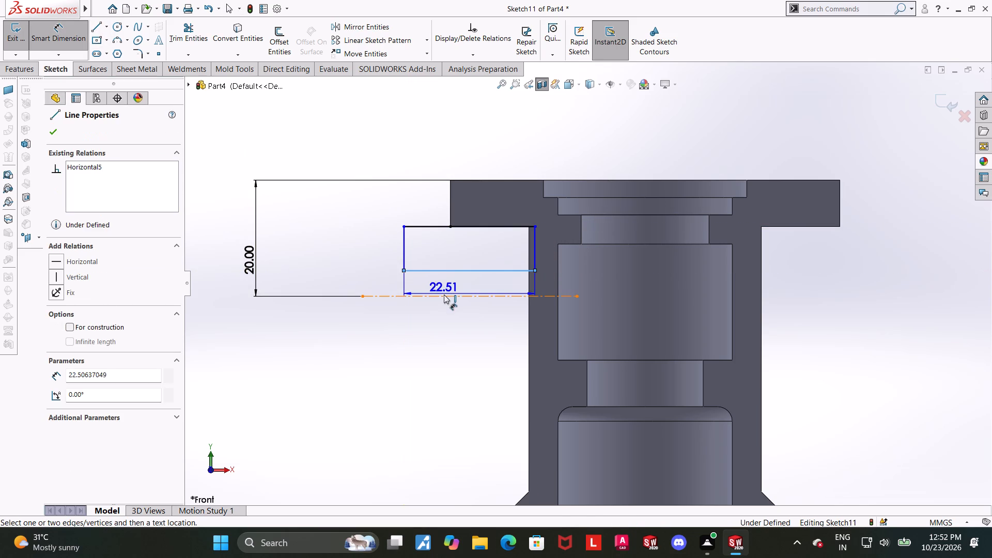
pyautogui.click(444, 295)
pyautogui.click(454, 284)
pyautogui.write('10')
pyautogui.press('Return')
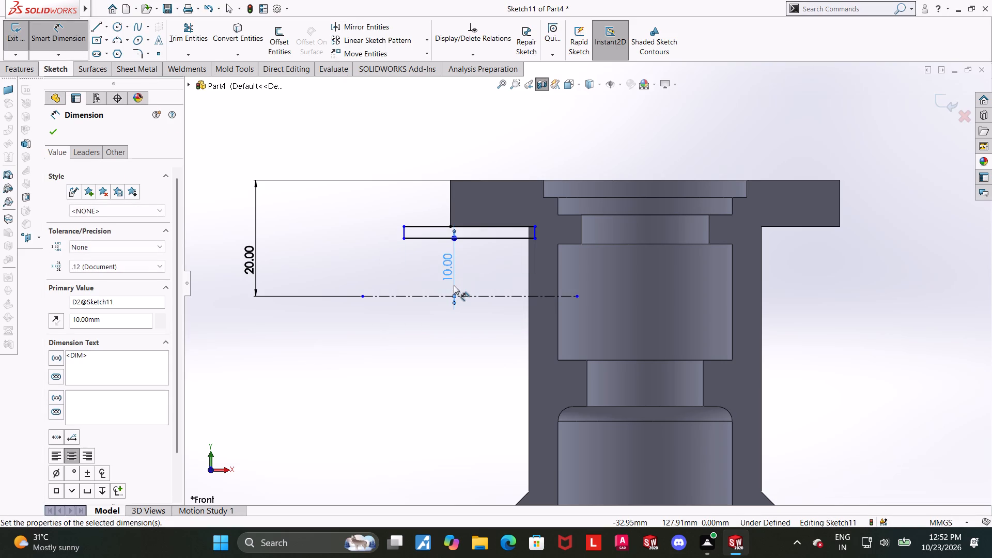
pyautogui.press('Escape')
# Dimension the rectangle's outer vertical line 50 mm horizontally from the origin.
pyautogui.click(48, 28)
pyautogui.click(70, 28)
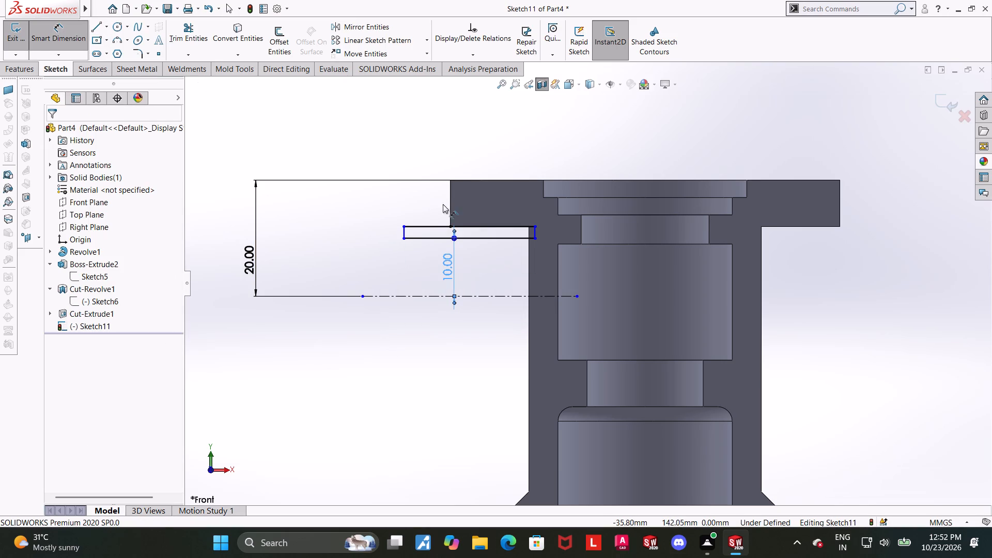
pyautogui.click(402, 232)
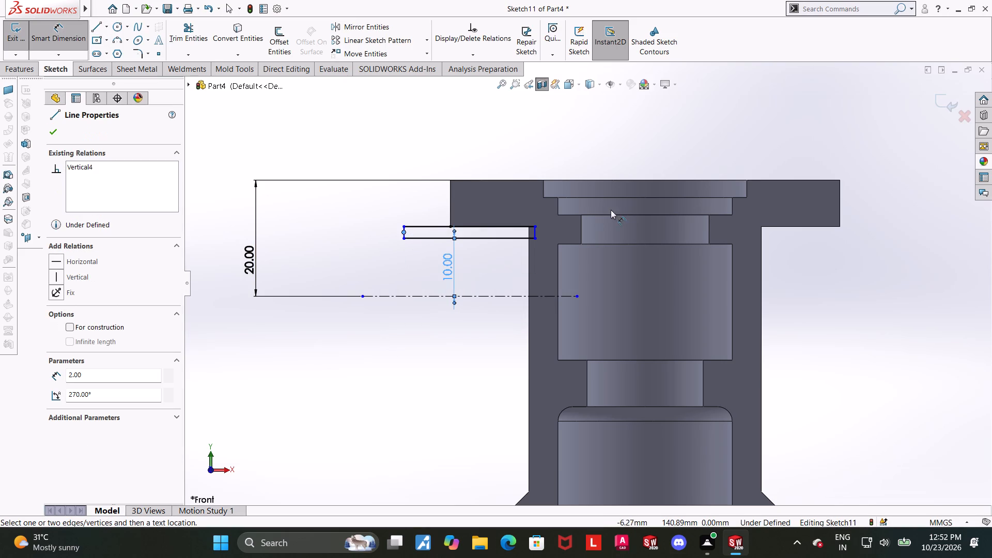
pyautogui.scroll(-3, 623, 215)
pyautogui.scroll(6, 646, 227)
pyautogui.scroll(5, 686, 333)
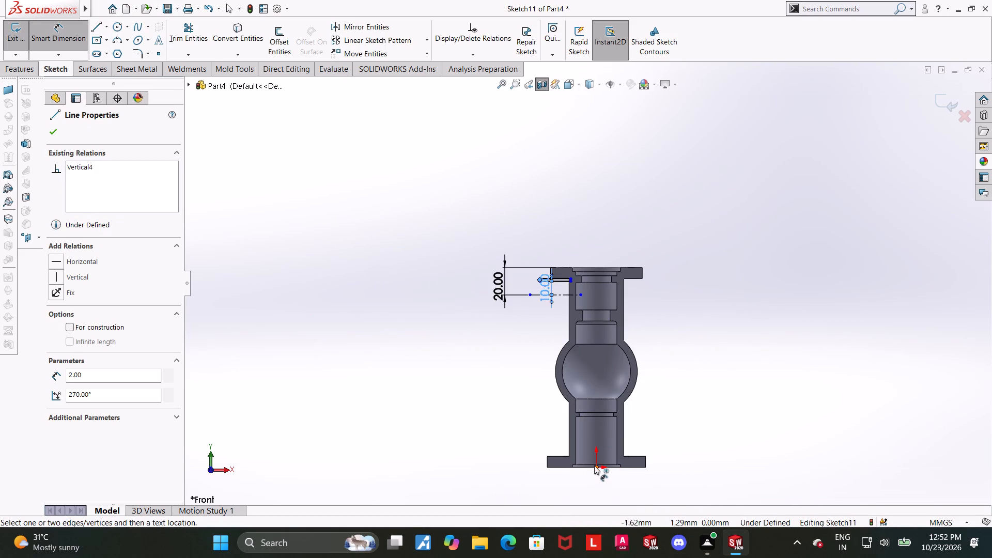
pyautogui.click(595, 466)
pyautogui.click(547, 211)
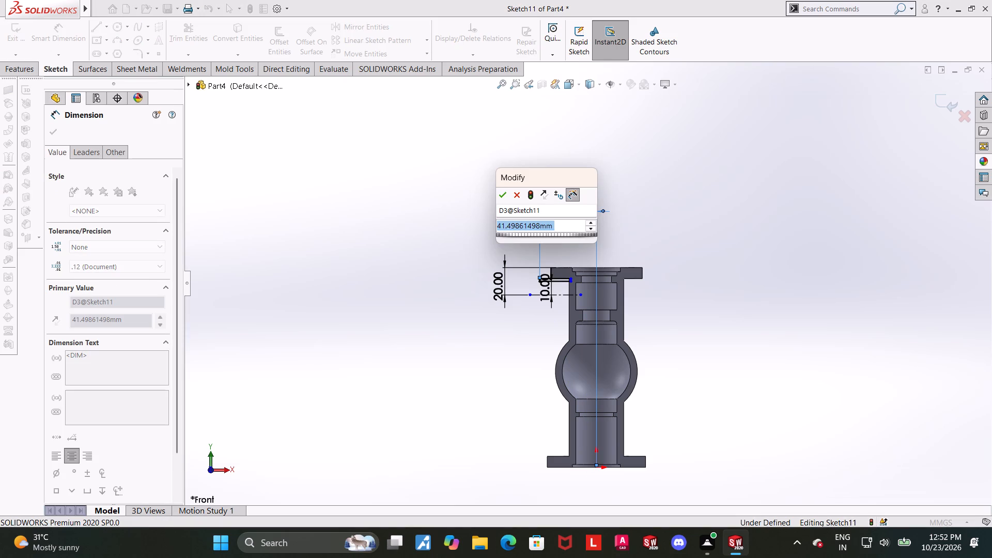
pyautogui.write('50')
pyautogui.press('Return')
pyautogui.press('Escape')
pyautogui.click(652, 306)
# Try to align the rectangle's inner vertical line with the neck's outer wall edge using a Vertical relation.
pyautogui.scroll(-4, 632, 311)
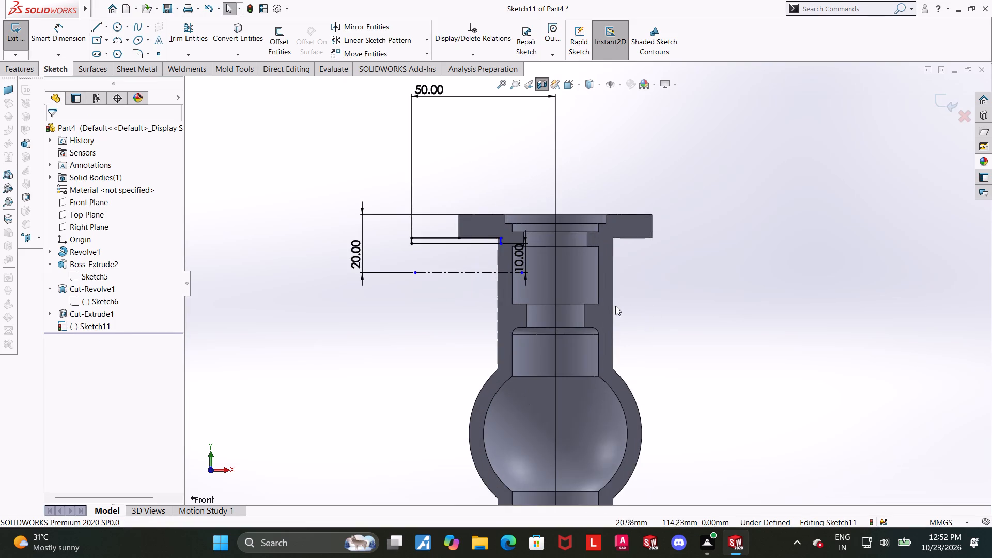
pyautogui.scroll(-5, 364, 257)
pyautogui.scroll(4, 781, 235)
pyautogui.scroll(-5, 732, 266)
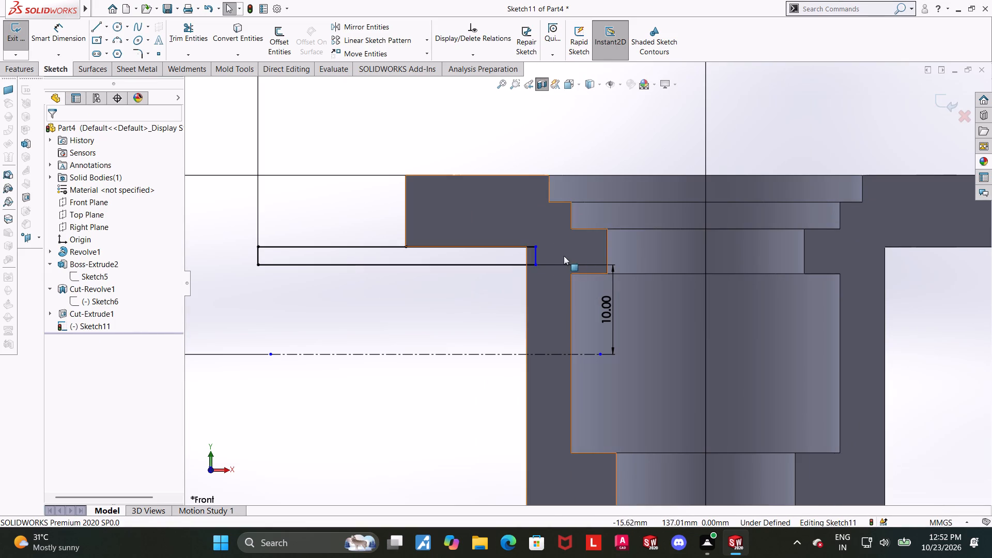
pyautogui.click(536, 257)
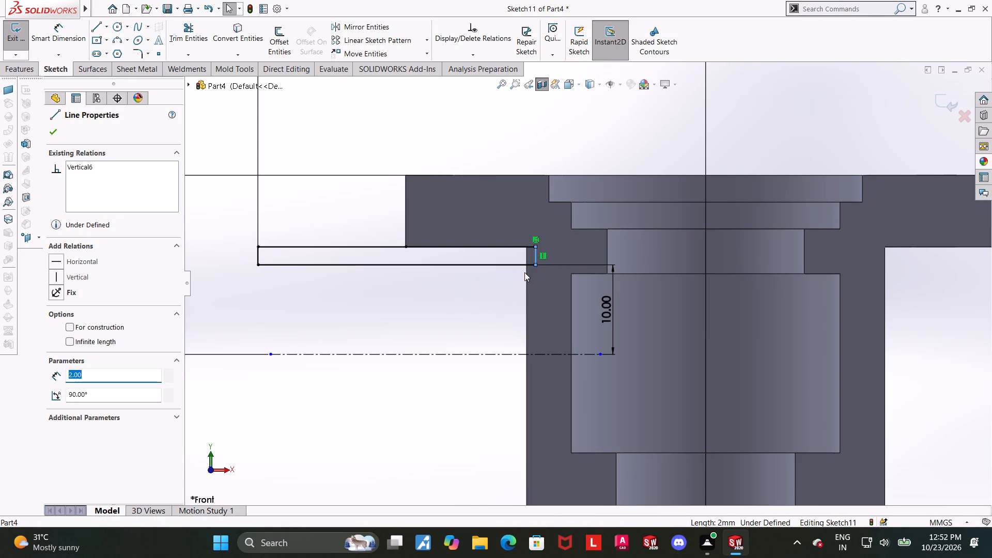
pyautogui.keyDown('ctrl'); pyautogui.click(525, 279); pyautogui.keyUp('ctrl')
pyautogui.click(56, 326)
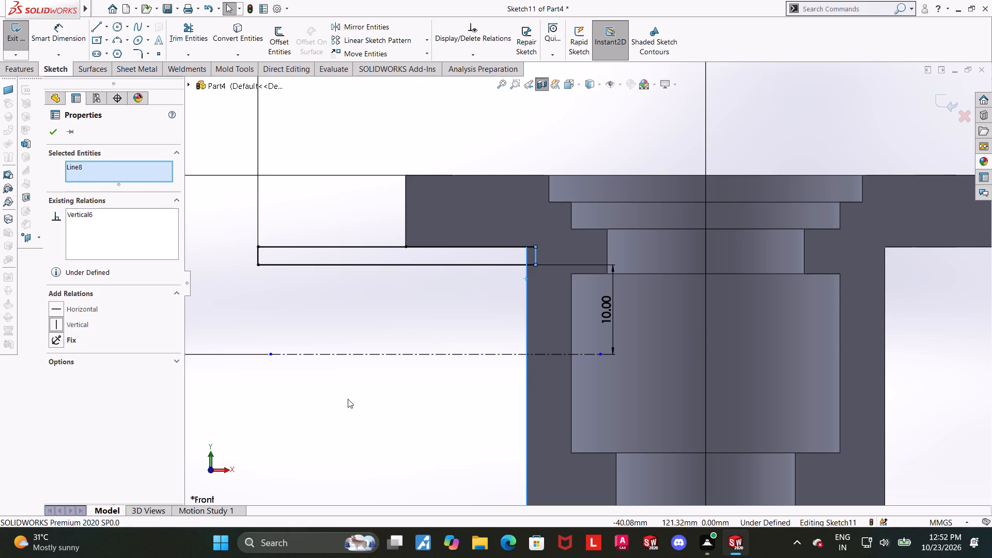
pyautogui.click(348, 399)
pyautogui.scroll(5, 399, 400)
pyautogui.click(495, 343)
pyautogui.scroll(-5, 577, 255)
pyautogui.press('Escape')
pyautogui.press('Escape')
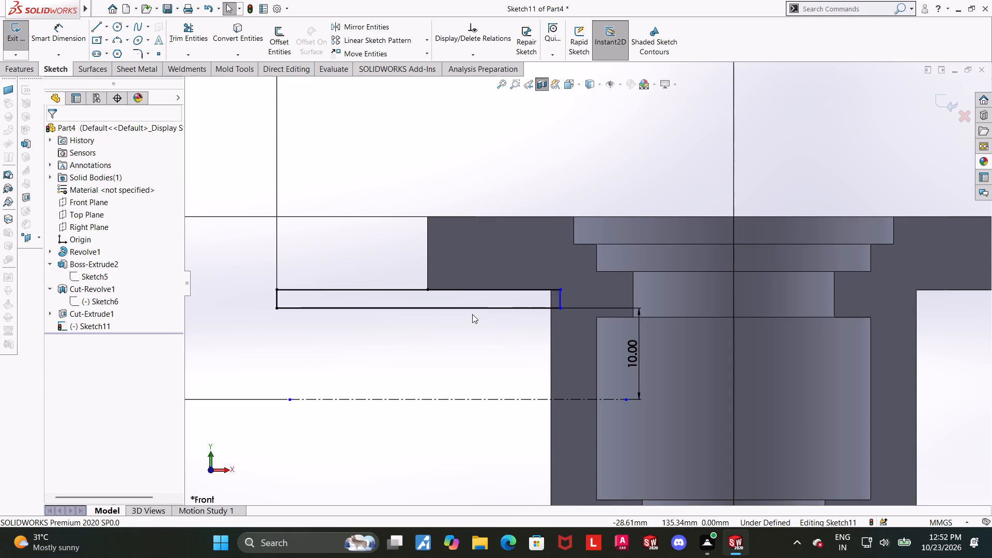
# Examine the side-branch profile and its centerline against the upper flange and neck wall.
pyautogui.scroll(-1, 471, 308)
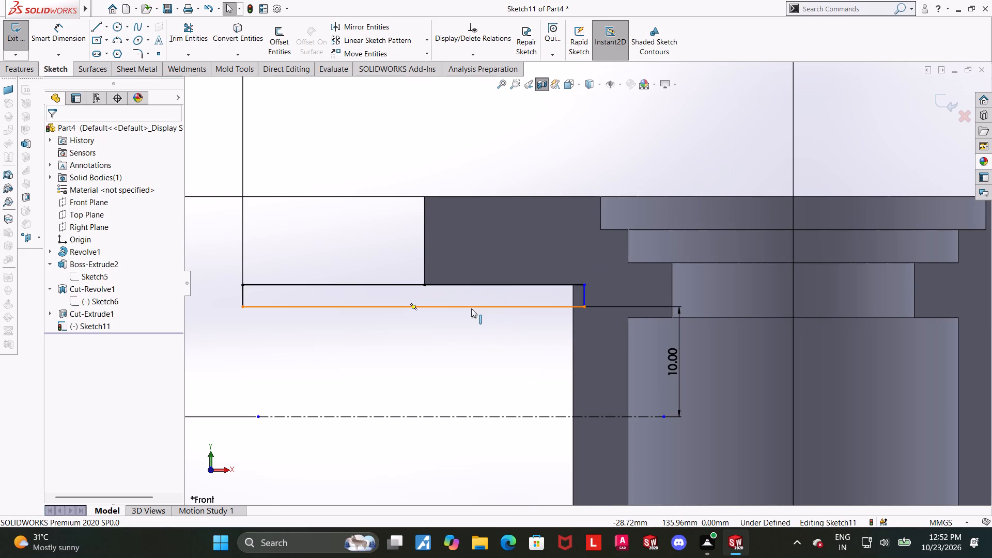
pyautogui.click(458, 368)
pyautogui.scroll(2, 429, 344)
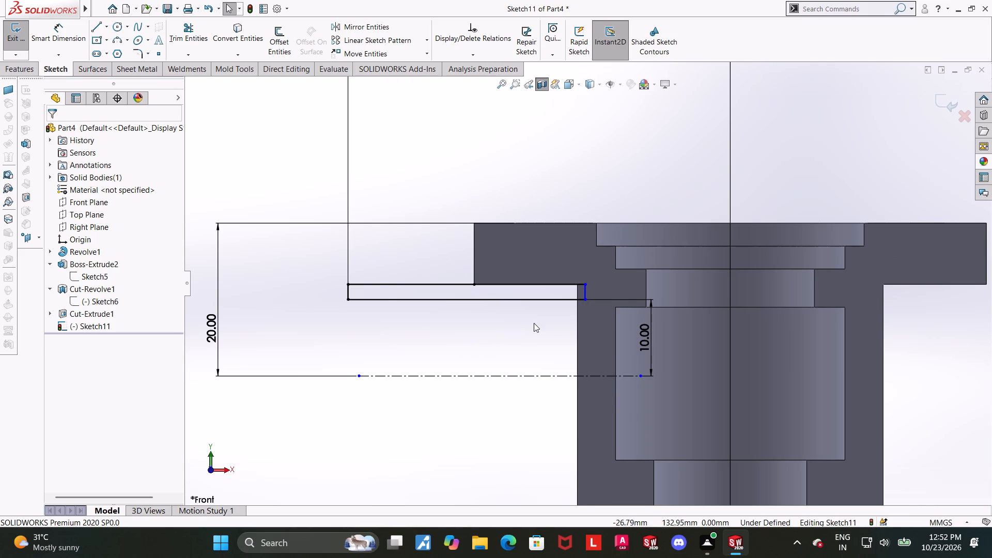
pyautogui.scroll(2, 551, 319)
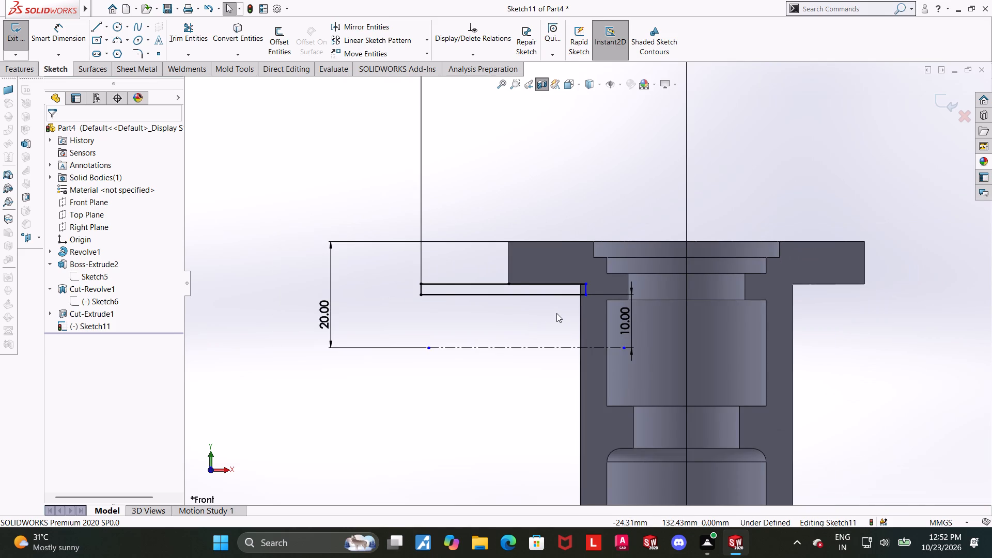
pyautogui.scroll(1, 556, 313)
pyautogui.scroll(-1, 540, 326)
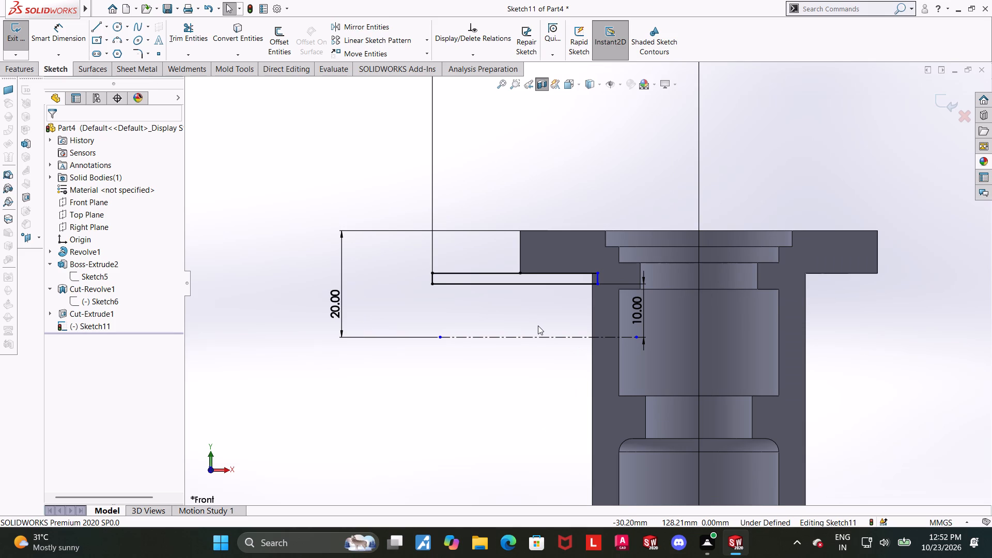
pyautogui.scroll(1, 538, 326)
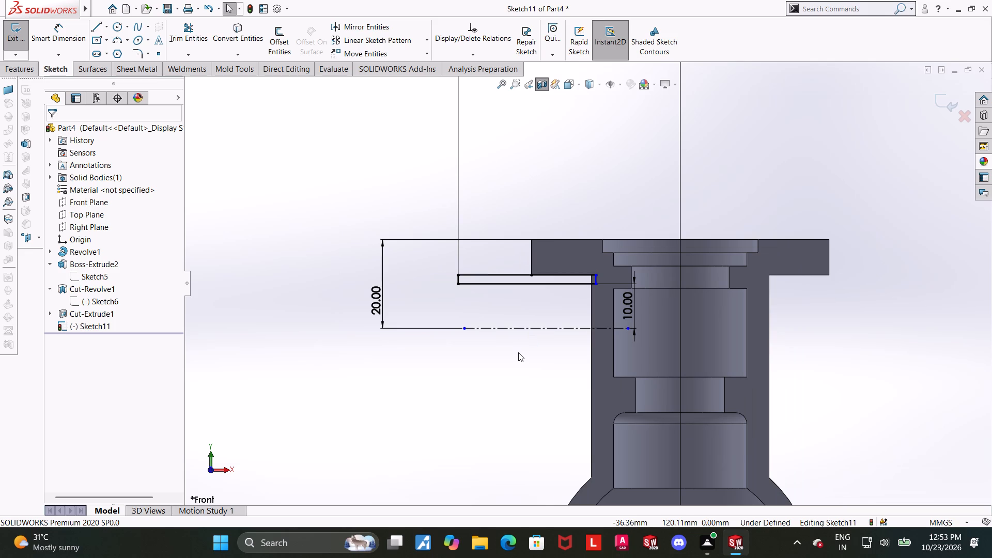
pyautogui.scroll(4, 518, 352)
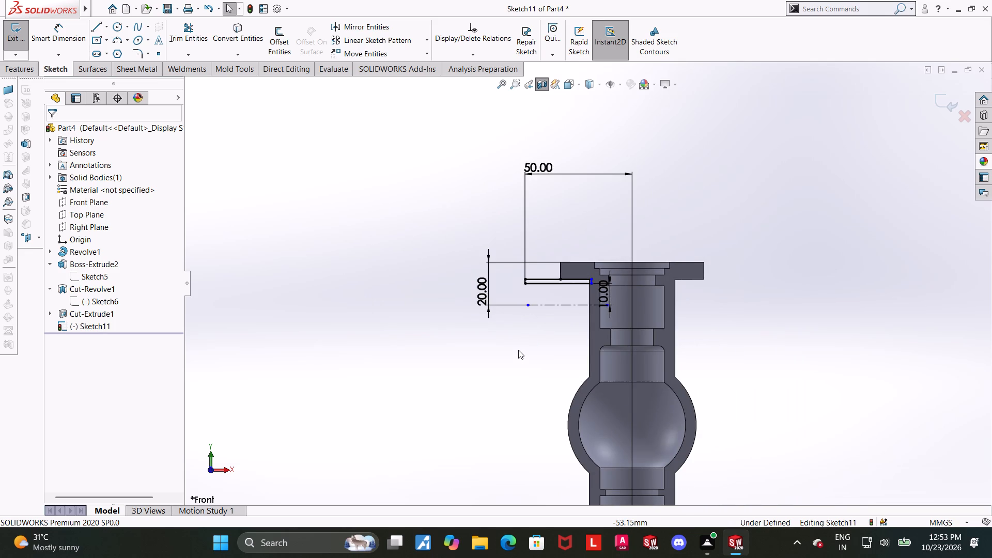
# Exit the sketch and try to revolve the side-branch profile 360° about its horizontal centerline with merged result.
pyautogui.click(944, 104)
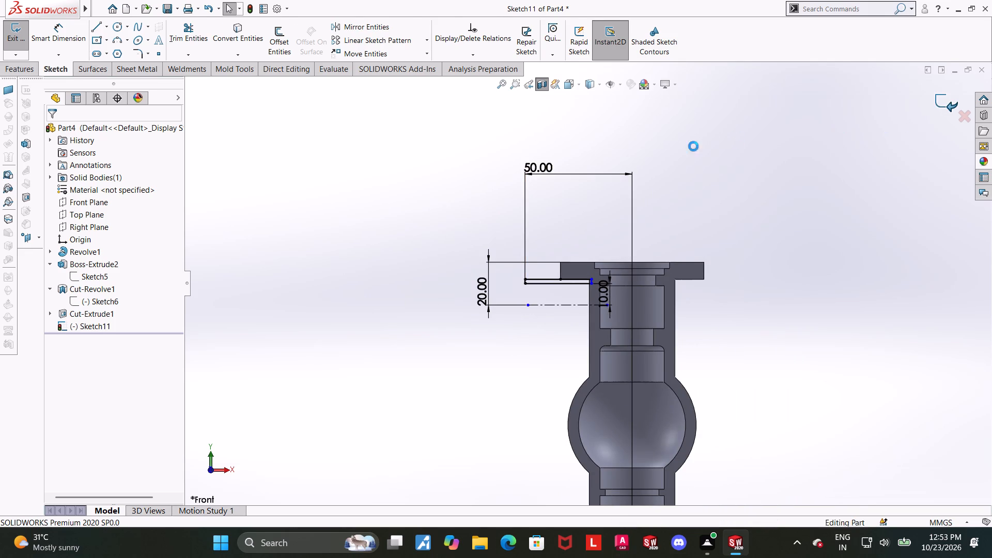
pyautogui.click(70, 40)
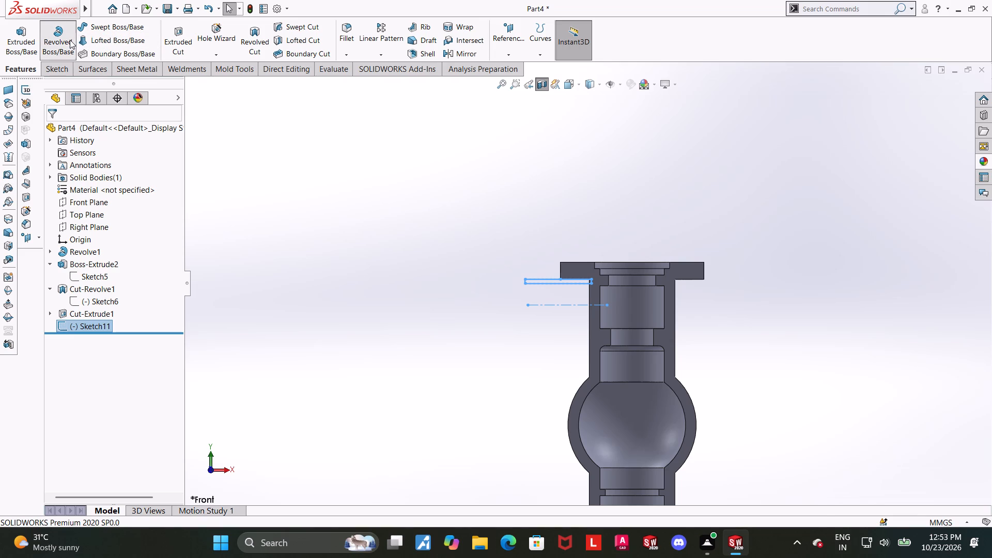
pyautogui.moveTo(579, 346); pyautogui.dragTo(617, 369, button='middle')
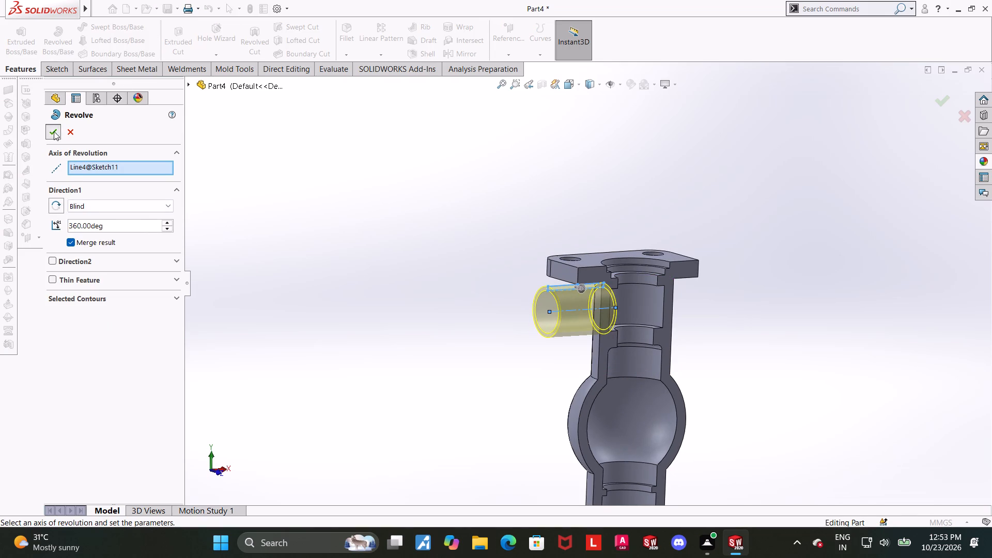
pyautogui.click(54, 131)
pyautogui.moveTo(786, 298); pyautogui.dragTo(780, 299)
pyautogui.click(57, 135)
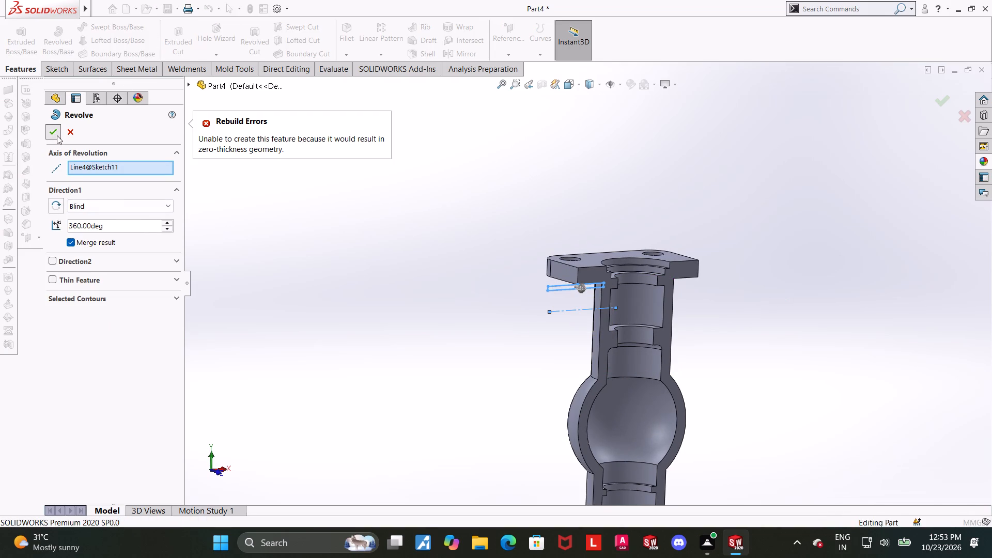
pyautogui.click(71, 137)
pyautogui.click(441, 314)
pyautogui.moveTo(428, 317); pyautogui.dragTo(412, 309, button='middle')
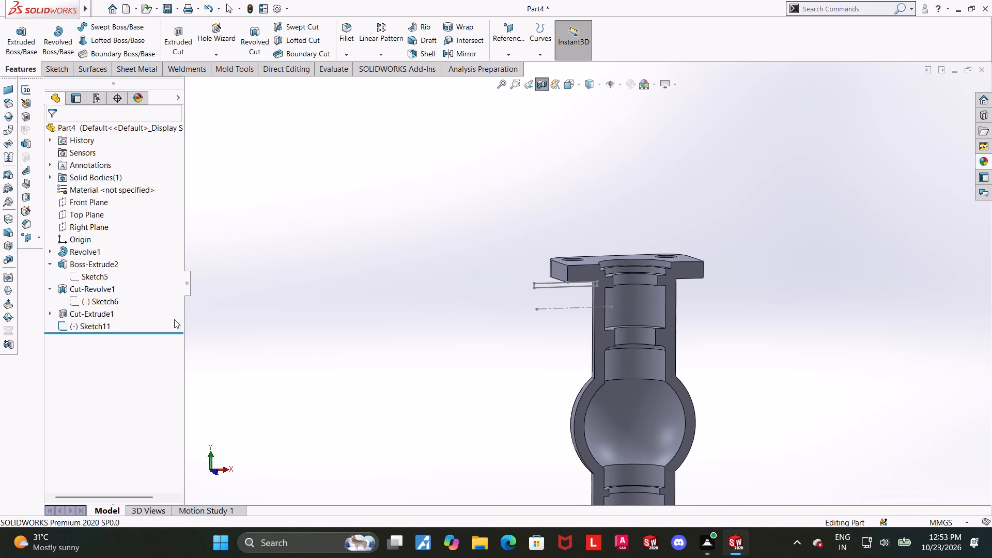
# Reopen the side-branch sketch and move the rectangle's inner vertical line deeper into the neck wall, about 17 mm from the main axis.
pyautogui.click(81, 324)
pyautogui.click(90, 297)
pyautogui.click(98, 326)
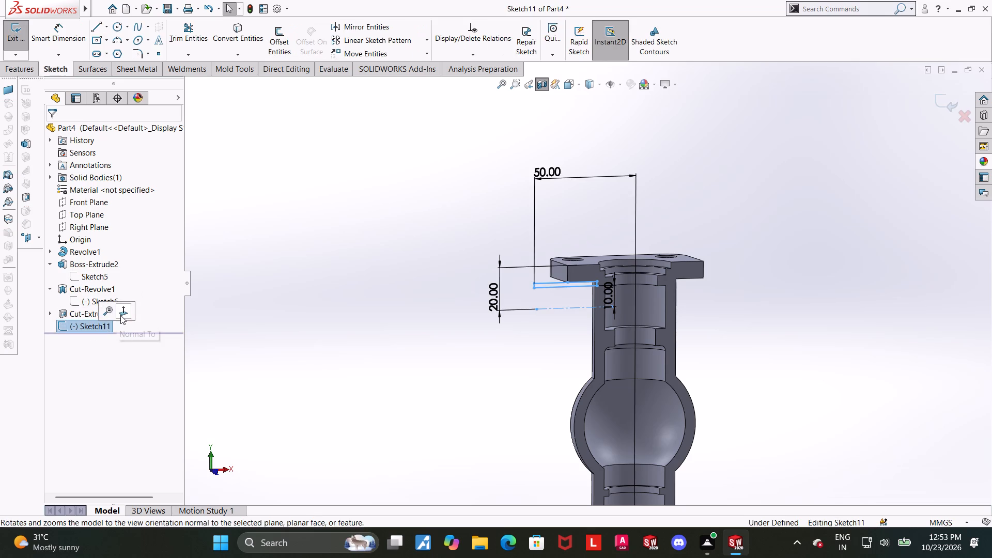
pyautogui.click(120, 315)
pyautogui.click(694, 233)
pyautogui.scroll(-6, 579, 180)
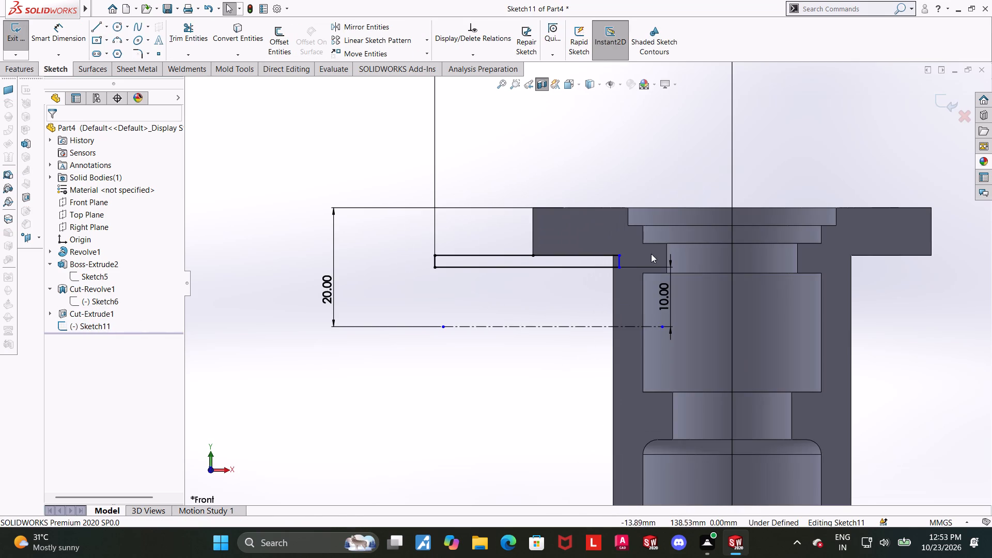
pyautogui.moveTo(619, 260); pyautogui.dragTo(632, 261)
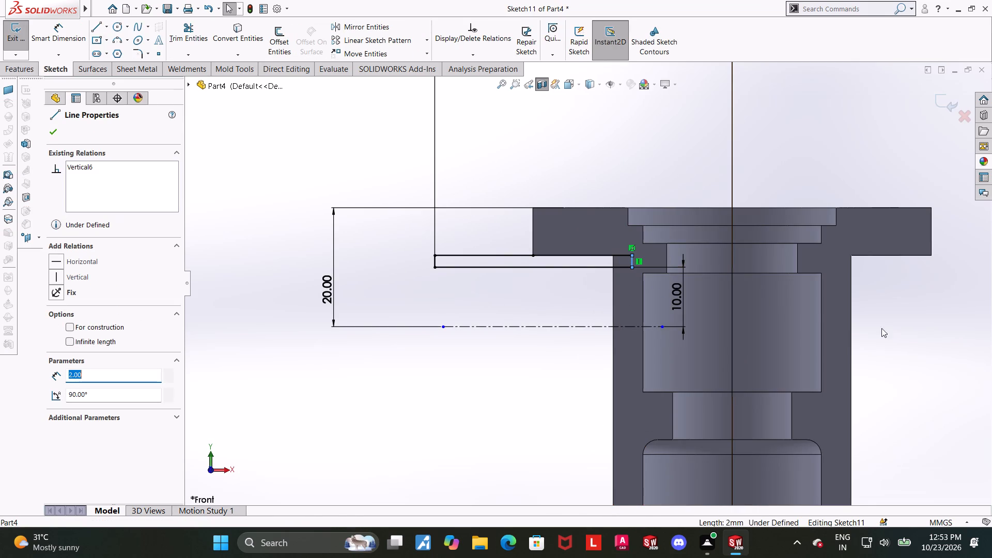
pyautogui.click(928, 347)
pyautogui.scroll(3, 910, 343)
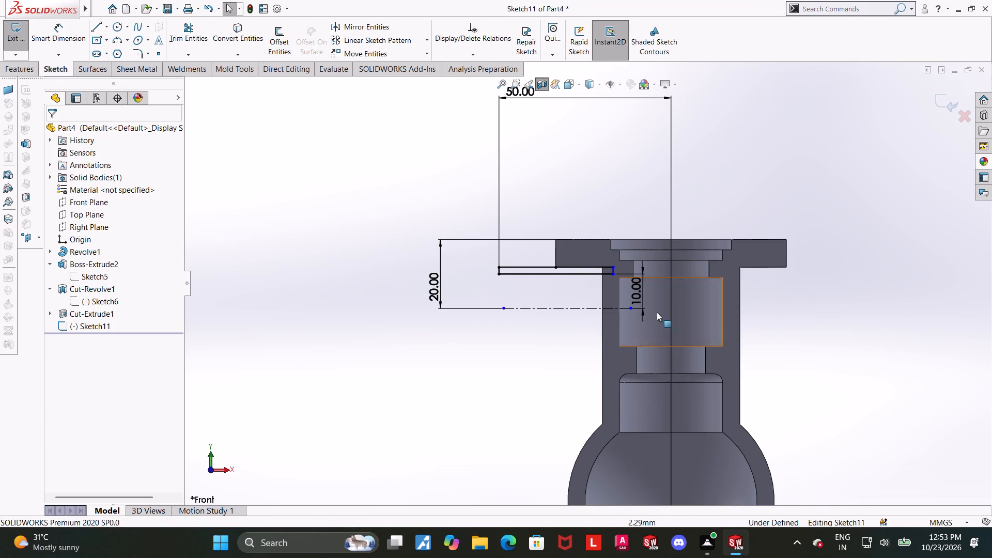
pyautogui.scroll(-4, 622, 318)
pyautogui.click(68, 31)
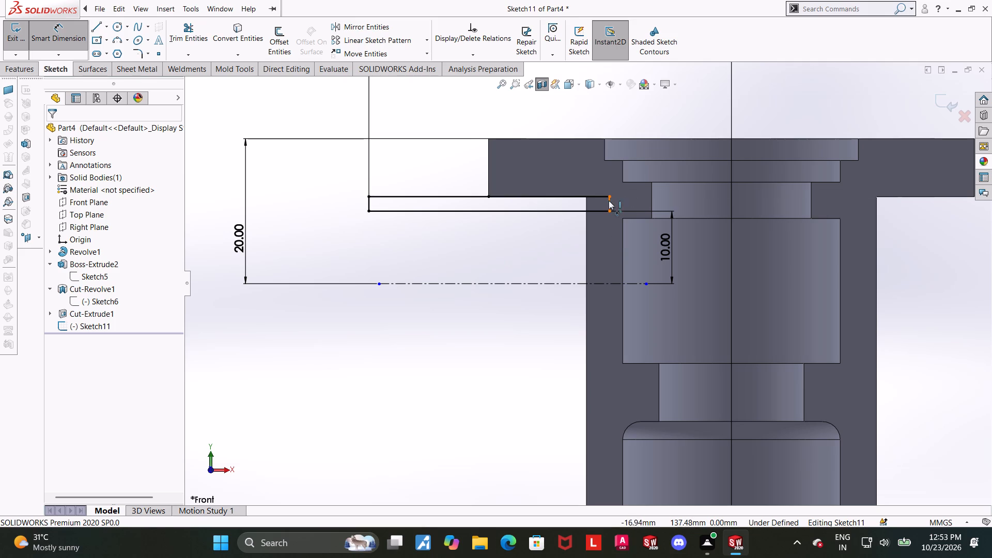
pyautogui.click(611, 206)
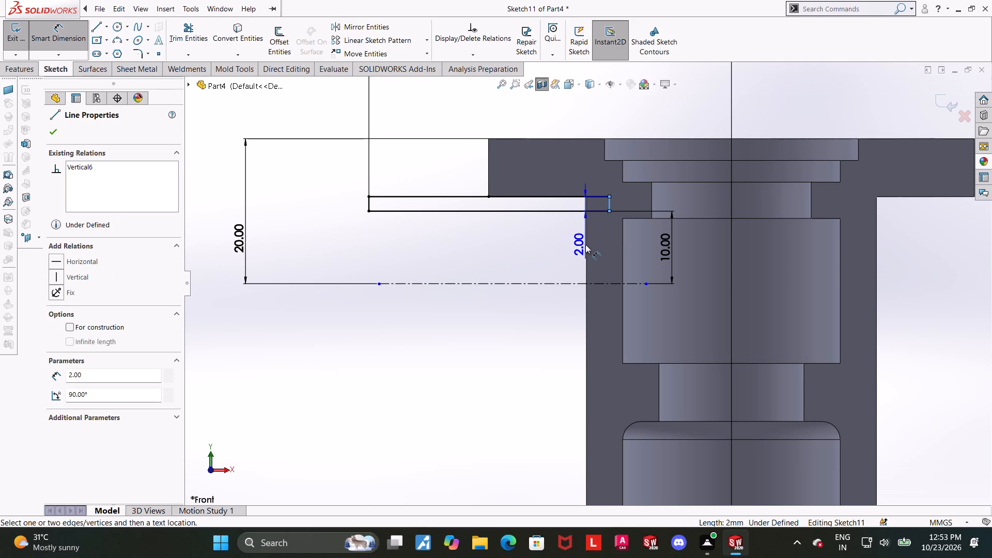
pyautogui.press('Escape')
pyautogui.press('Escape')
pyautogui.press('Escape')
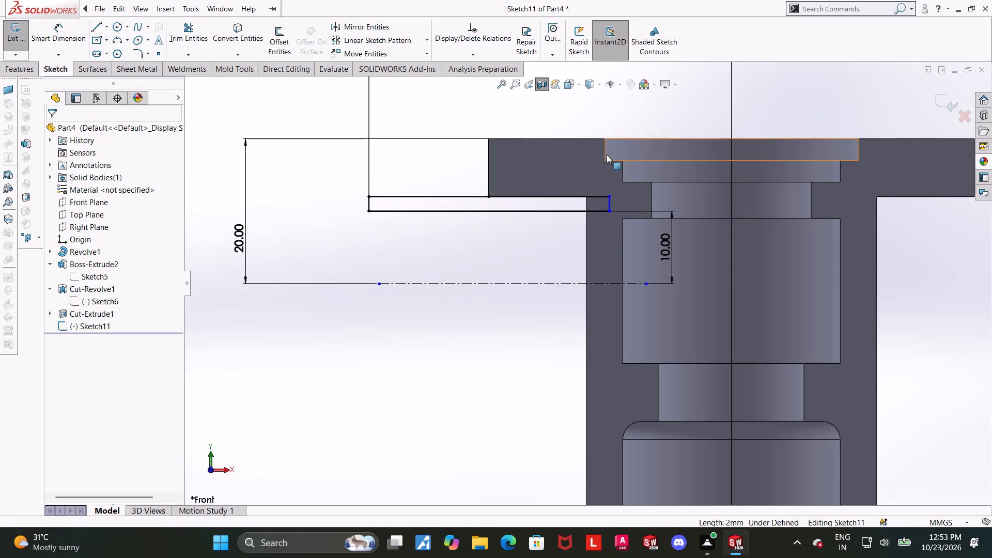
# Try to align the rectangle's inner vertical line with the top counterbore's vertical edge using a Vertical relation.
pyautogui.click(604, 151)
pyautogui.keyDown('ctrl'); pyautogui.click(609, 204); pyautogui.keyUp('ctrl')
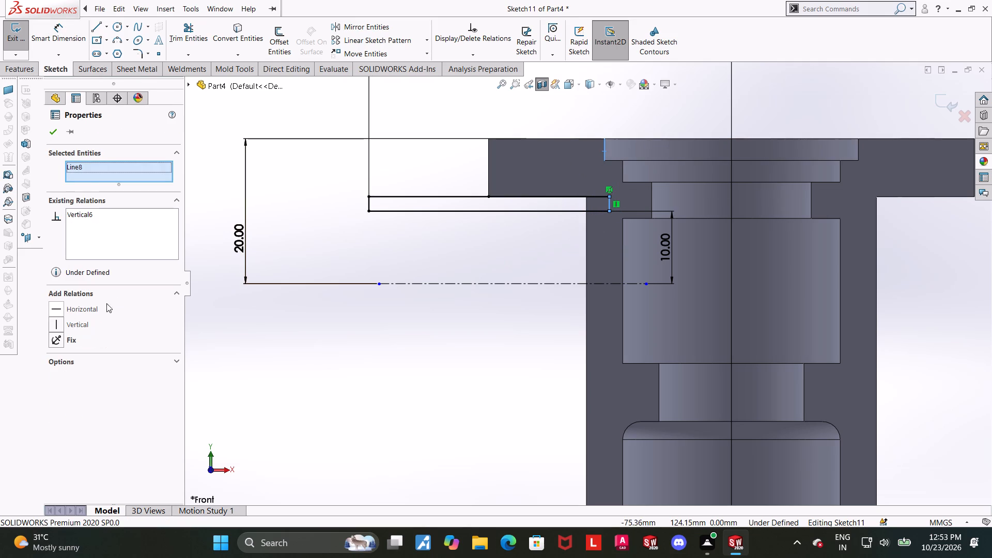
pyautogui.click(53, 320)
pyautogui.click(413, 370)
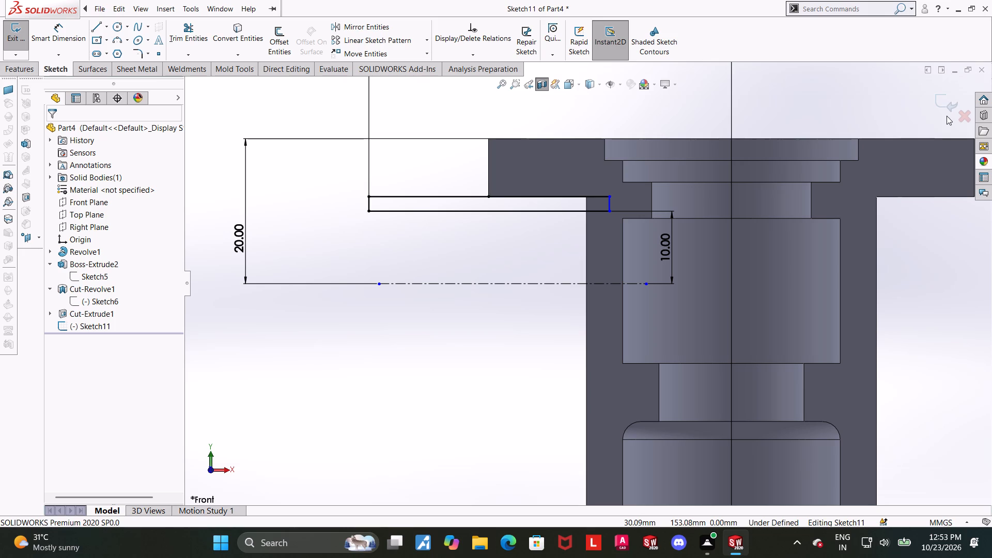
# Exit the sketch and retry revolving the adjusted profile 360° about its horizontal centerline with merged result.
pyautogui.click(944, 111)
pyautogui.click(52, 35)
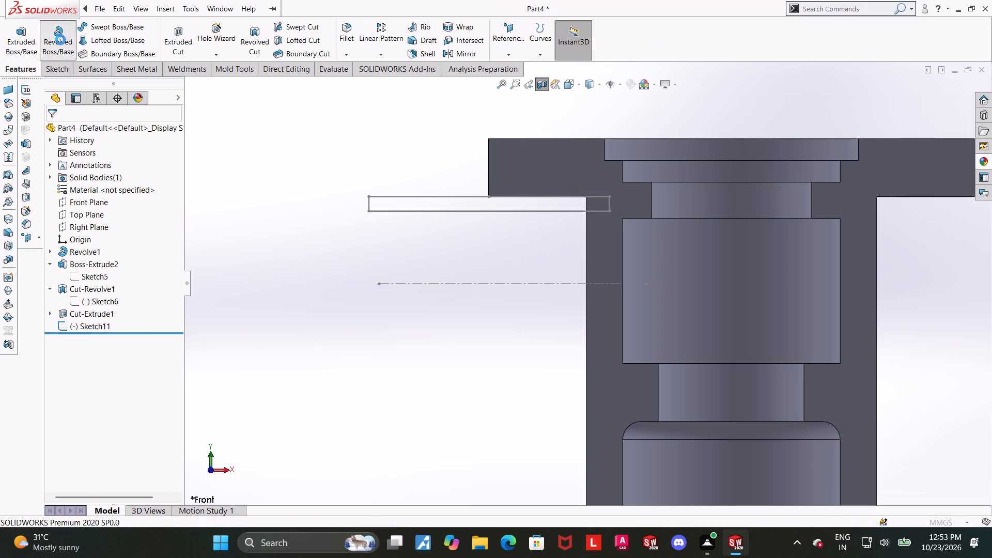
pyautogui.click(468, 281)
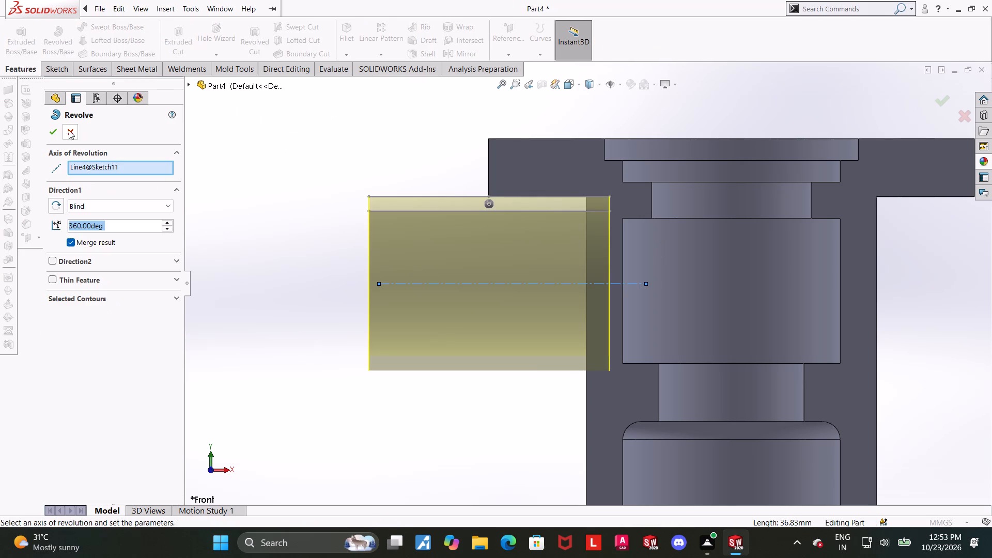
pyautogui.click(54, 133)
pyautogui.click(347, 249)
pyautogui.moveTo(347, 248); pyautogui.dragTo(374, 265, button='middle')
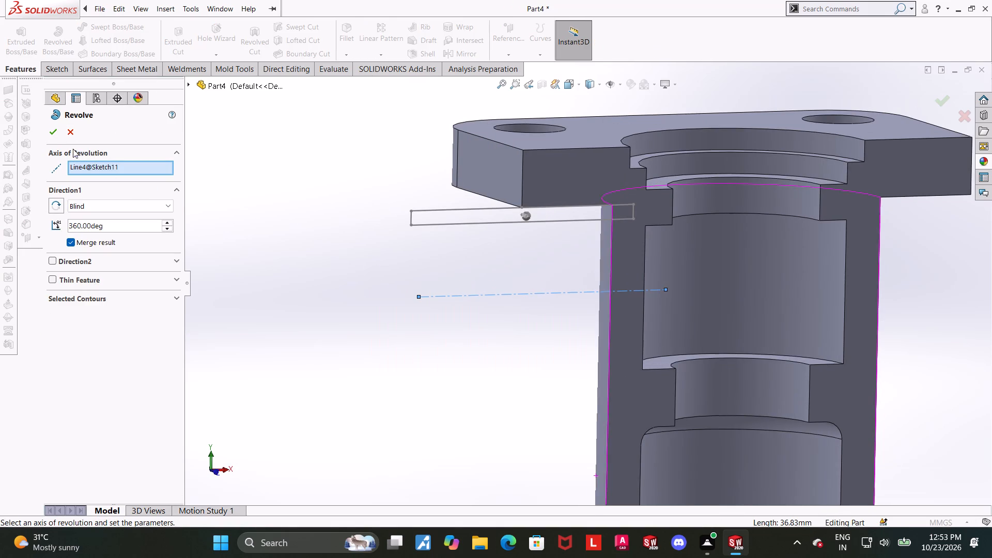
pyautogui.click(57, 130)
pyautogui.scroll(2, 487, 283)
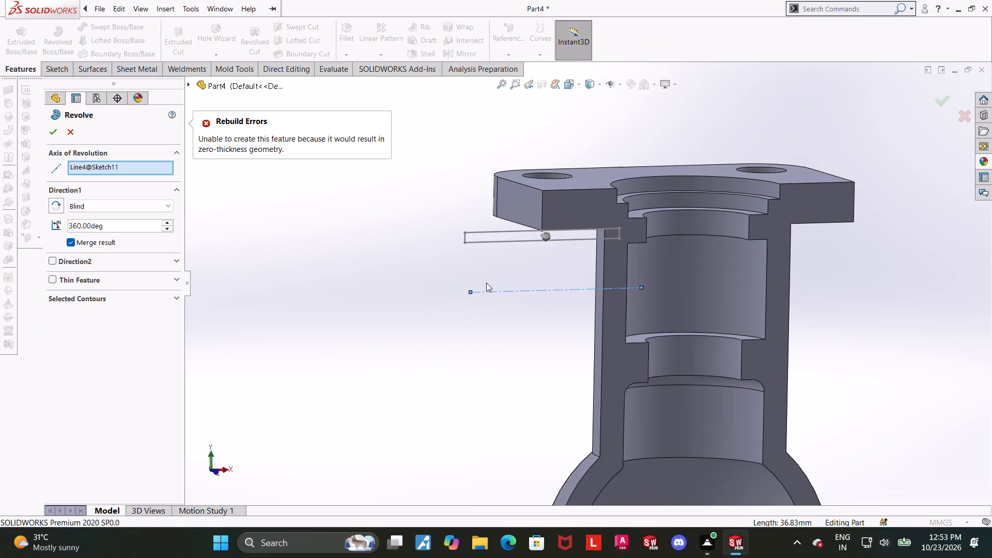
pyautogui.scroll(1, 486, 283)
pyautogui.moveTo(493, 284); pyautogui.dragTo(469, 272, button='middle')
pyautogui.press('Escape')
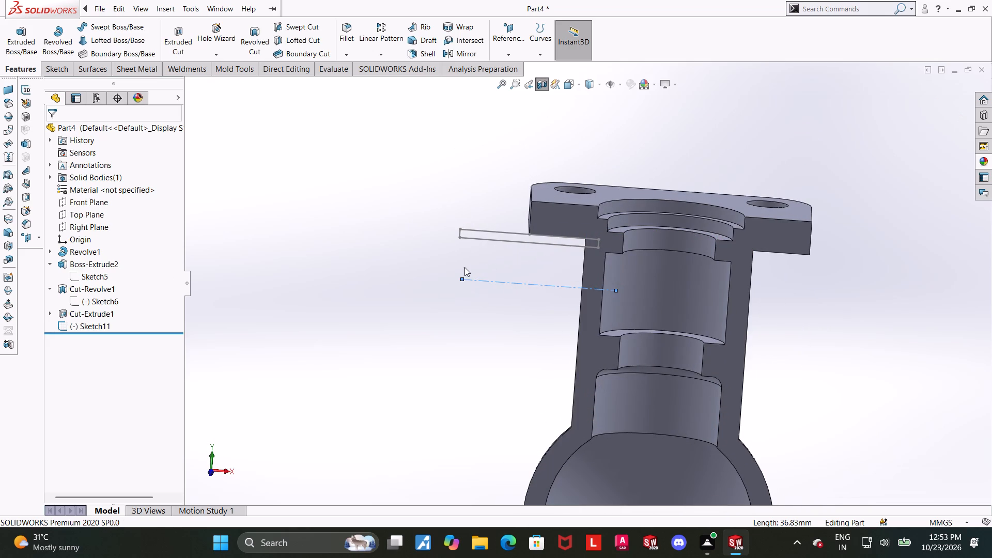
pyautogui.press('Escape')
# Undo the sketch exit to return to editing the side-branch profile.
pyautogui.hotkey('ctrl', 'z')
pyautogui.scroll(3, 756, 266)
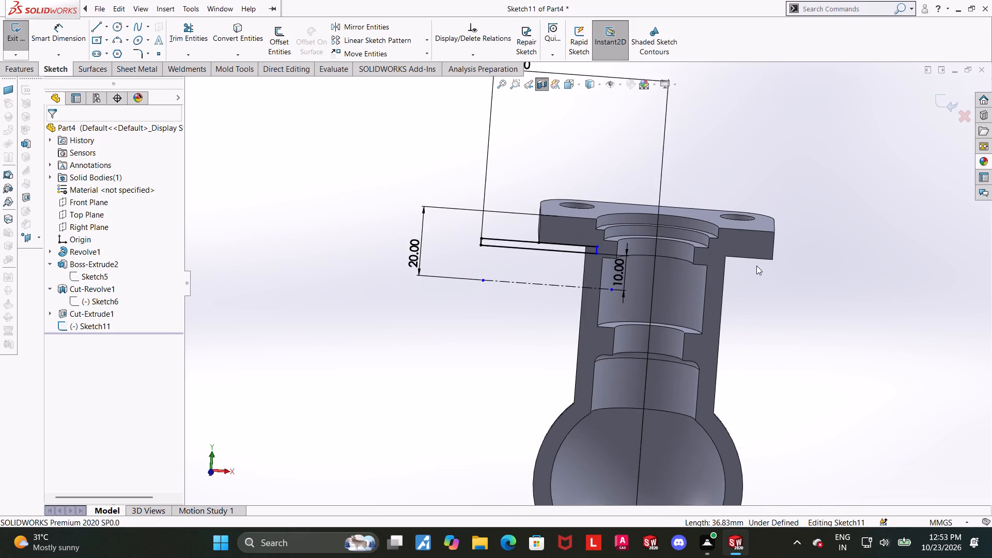
# Exit the side-branch sketch and examine the profile's position against the sectioned neck and upper flange from several angles.
pyautogui.scroll(-3, 752, 274)
pyautogui.moveTo(716, 268); pyautogui.dragTo(746, 279, button='middle')
pyautogui.scroll(1, 692, 273)
pyautogui.click(957, 100)
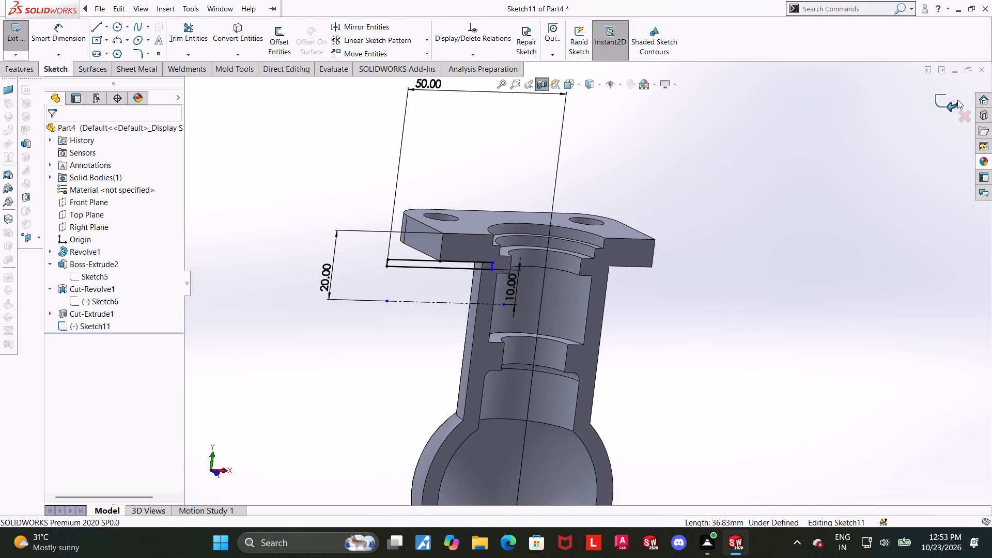
pyautogui.moveTo(424, 166); pyautogui.dragTo(392, 171, button='middle')
pyautogui.scroll(1, 503, 120)
pyautogui.moveTo(503, 120); pyautogui.dragTo(513, 96, button='middle')
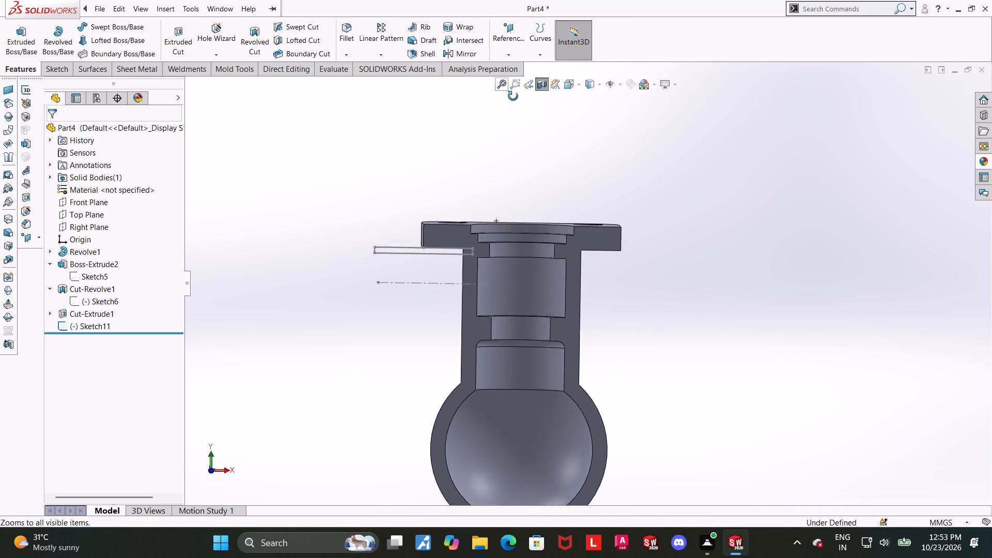
pyautogui.moveTo(513, 96); pyautogui.dragTo(637, 88, button='middle')
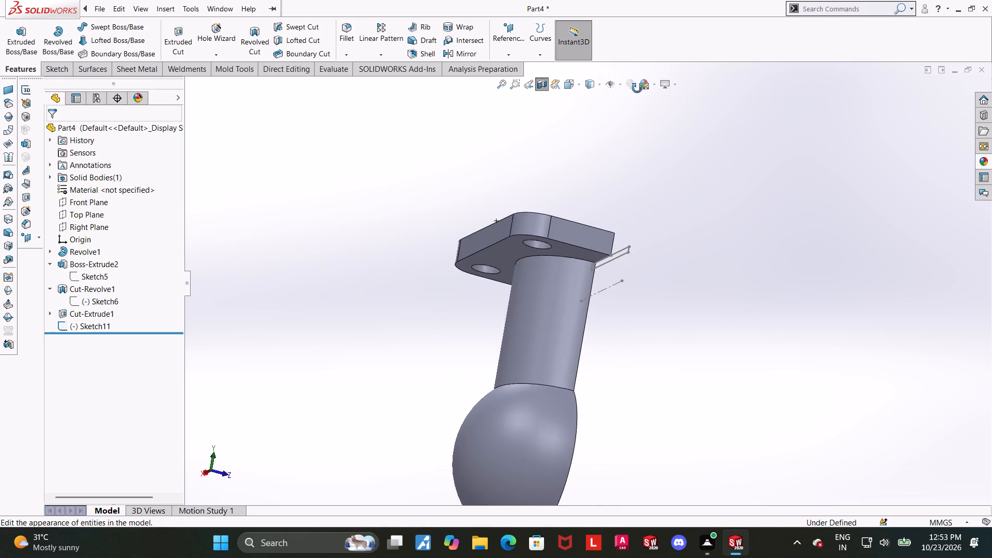
pyautogui.moveTo(637, 88); pyautogui.dragTo(609, 114, button='middle')
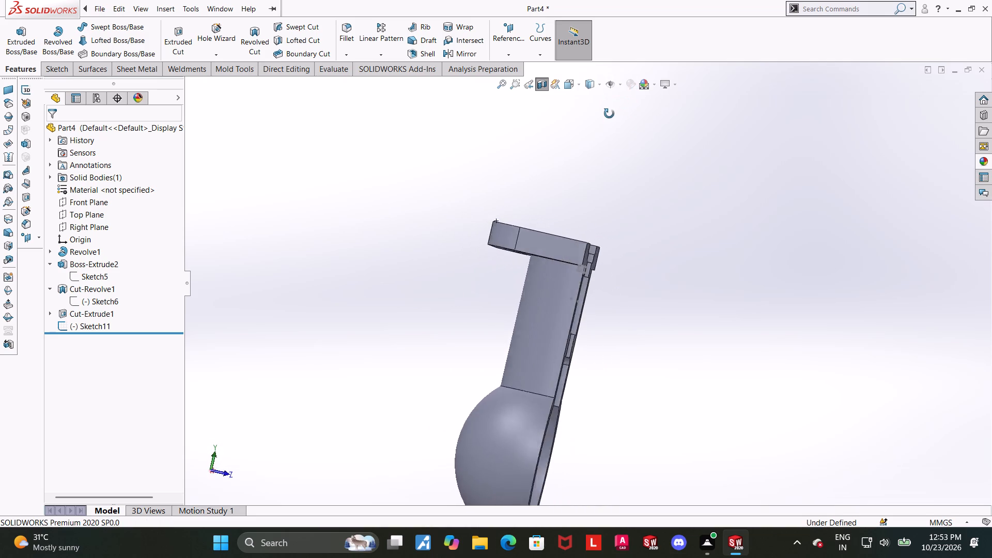
pyautogui.moveTo(609, 114); pyautogui.dragTo(565, 146, button='middle')
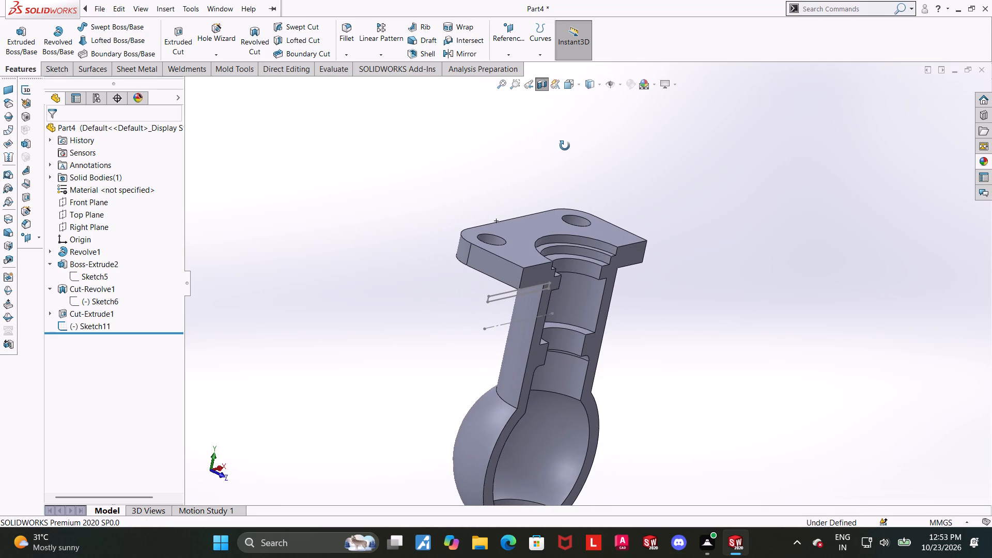
pyautogui.moveTo(565, 146); pyautogui.dragTo(561, 146, button='middle')
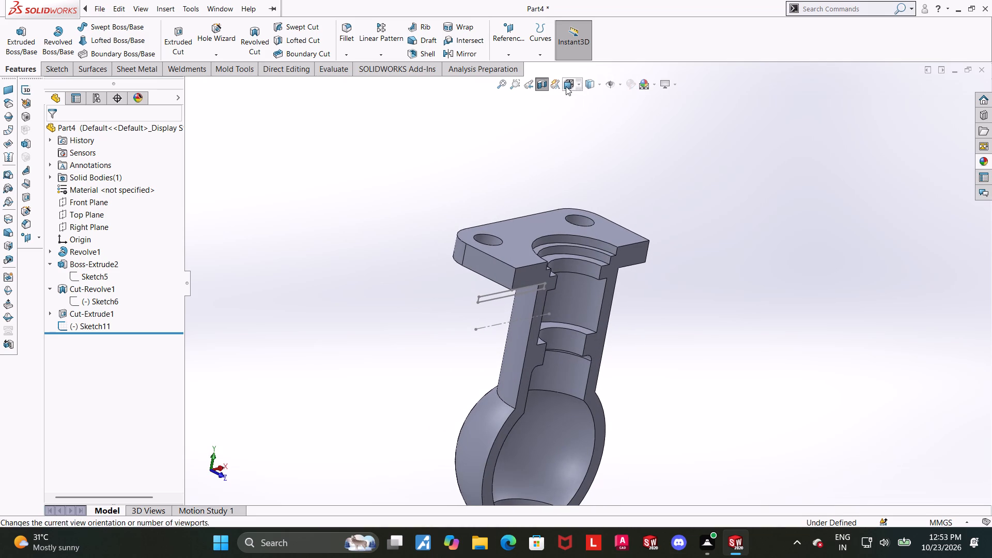
# Reopen the side-branch sketch in front view and try to move the rectangle's lower line down and its upper line up.
pyautogui.click(566, 86)
pyautogui.click(545, 378)
pyautogui.scroll(3, 564, 221)
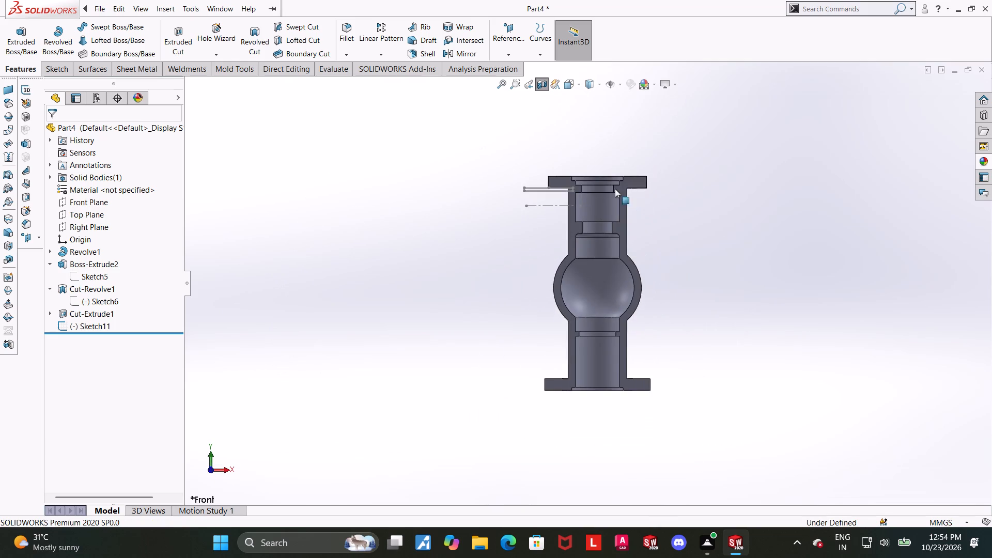
pyautogui.scroll(-5, 614, 189)
pyautogui.scroll(-3, 492, 232)
pyautogui.press('Escape')
pyautogui.press('Escape')
pyautogui.moveTo(490, 236); pyautogui.dragTo(490, 248)
pyautogui.press('Escape')
pyautogui.click(86, 326)
pyautogui.click(90, 298)
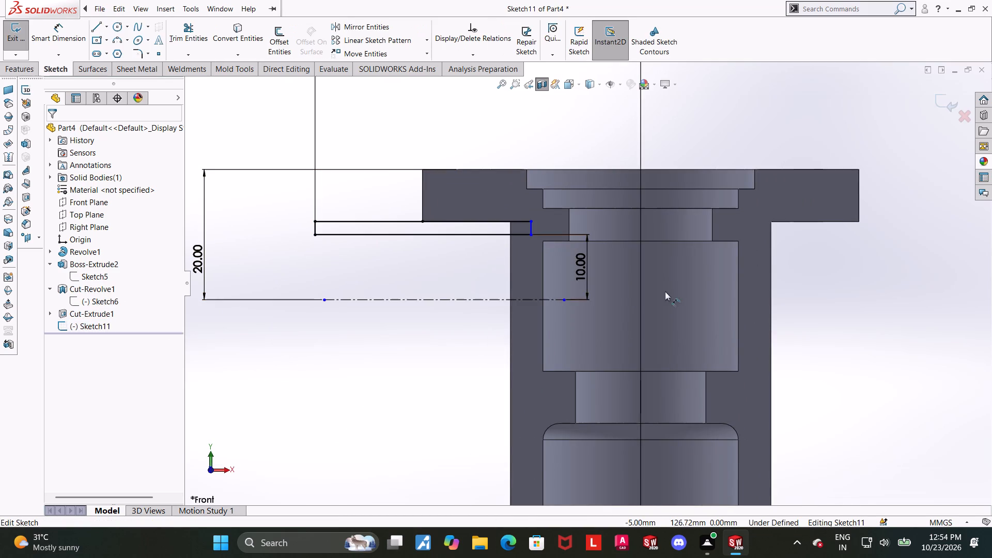
pyautogui.click(853, 294)
pyautogui.scroll(-2, 491, 237)
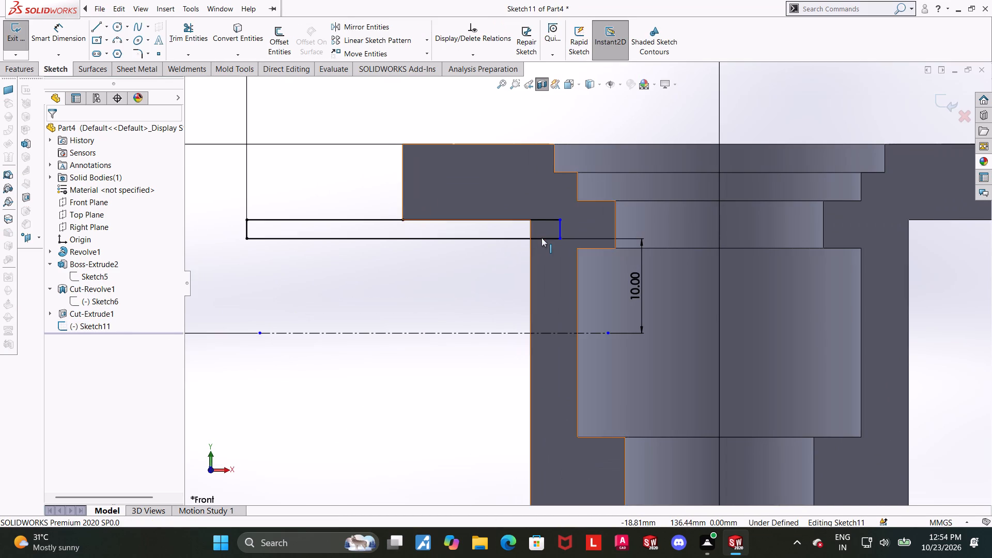
pyautogui.moveTo(541, 239); pyautogui.dragTo(541, 254)
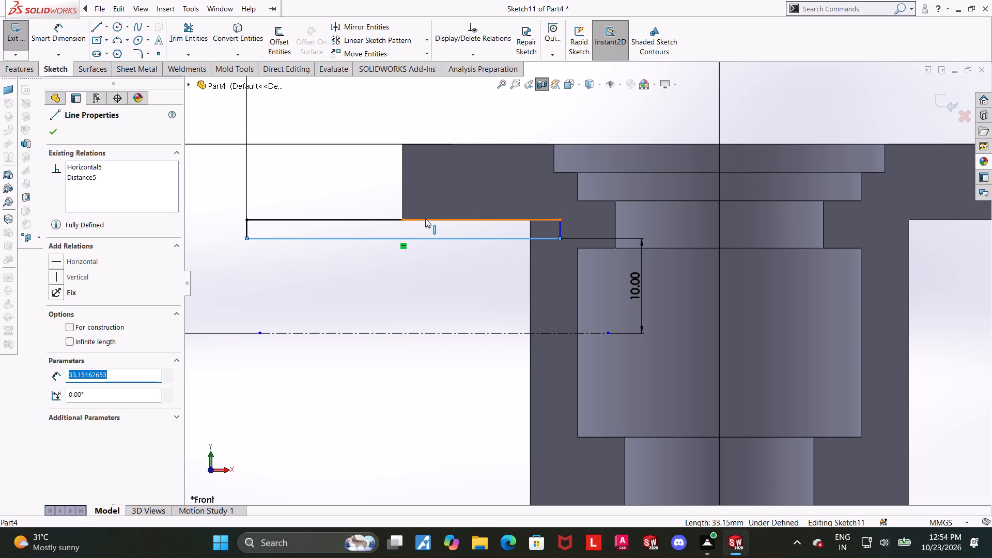
pyautogui.press('Escape')
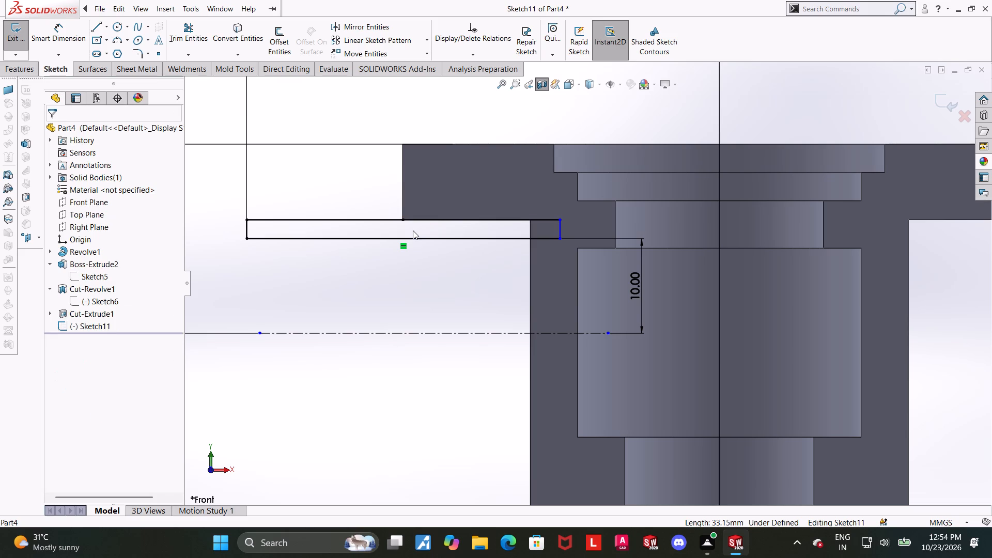
pyautogui.moveTo(413, 219); pyautogui.dragTo(413, 185)
pyautogui.press('Escape')
pyautogui.press('Escape')
# Trim the rectangle's upper line between the flange's lower outer corner and the inner vertical line.
pyautogui.click(192, 32)
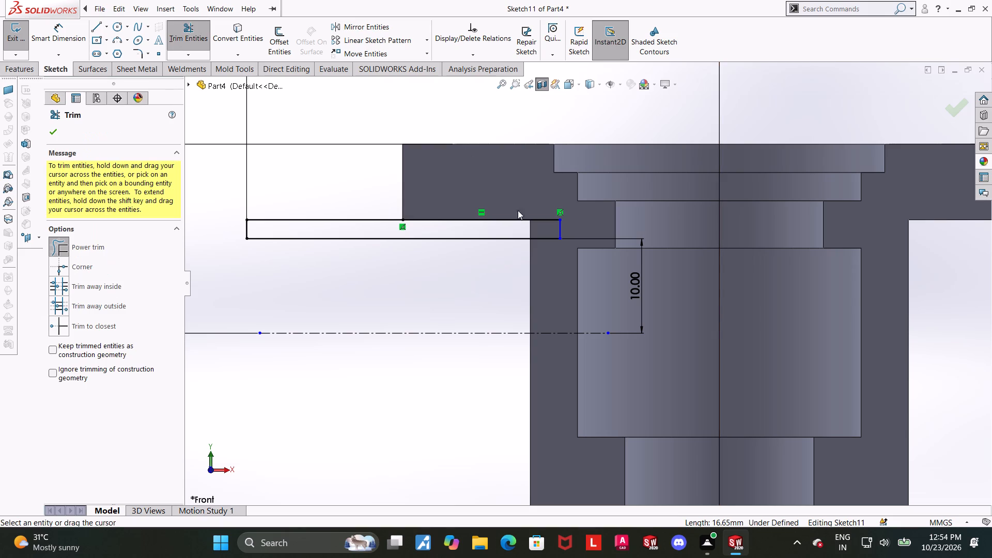
pyautogui.moveTo(483, 230); pyautogui.dragTo(481, 189)
pyautogui.press('Escape')
pyautogui.press('Escape')
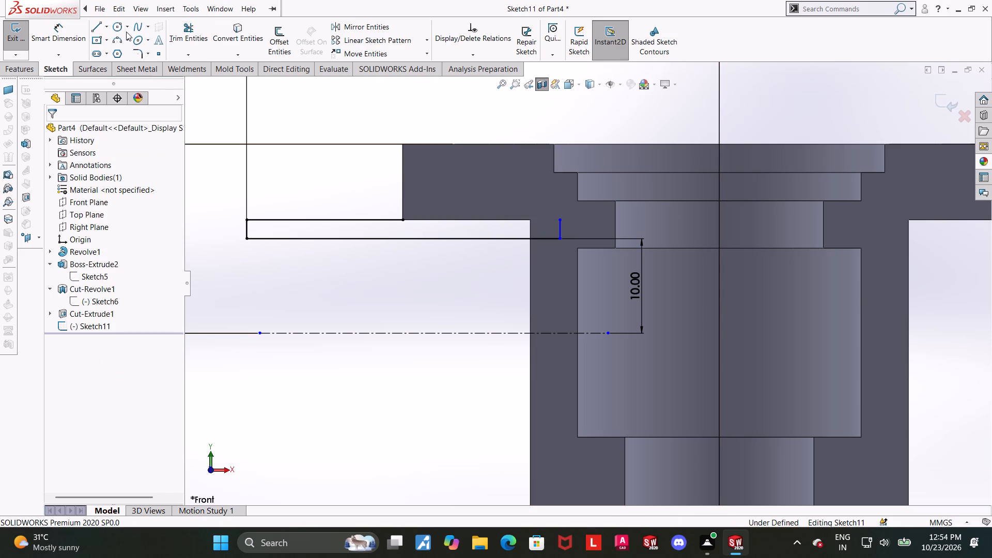
# Delete the coincident relation on the upper line's end at the flange corner and merge that endpoint with the inner vertical line's upper endpoint.
pyautogui.click(401, 221)
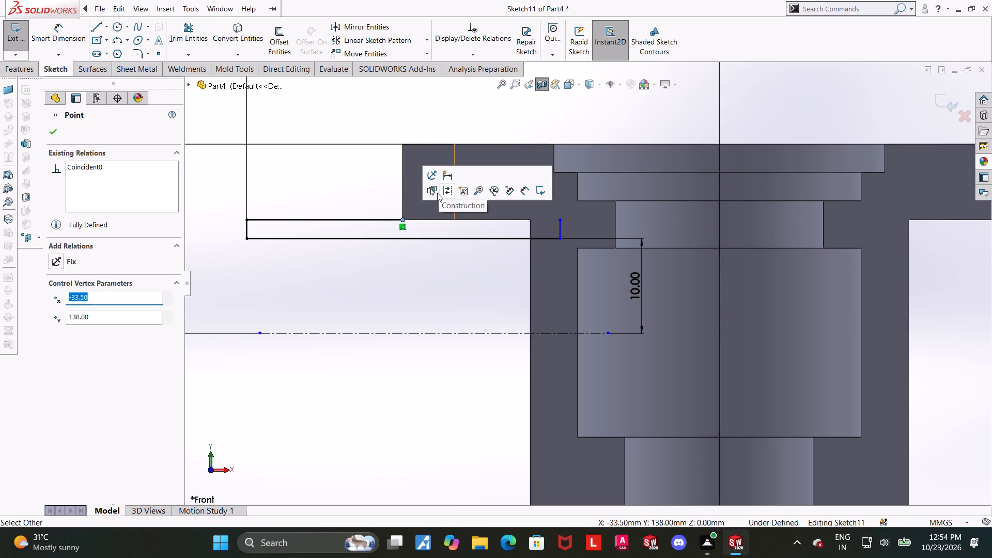
pyautogui.rightClick(404, 229)
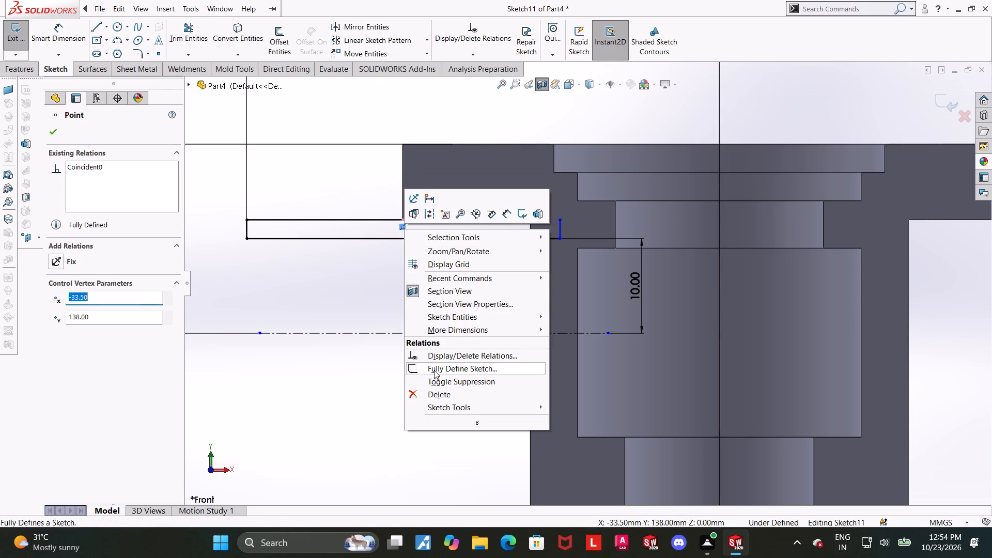
pyautogui.click(435, 397)
pyautogui.press('Escape')
pyautogui.click(402, 222)
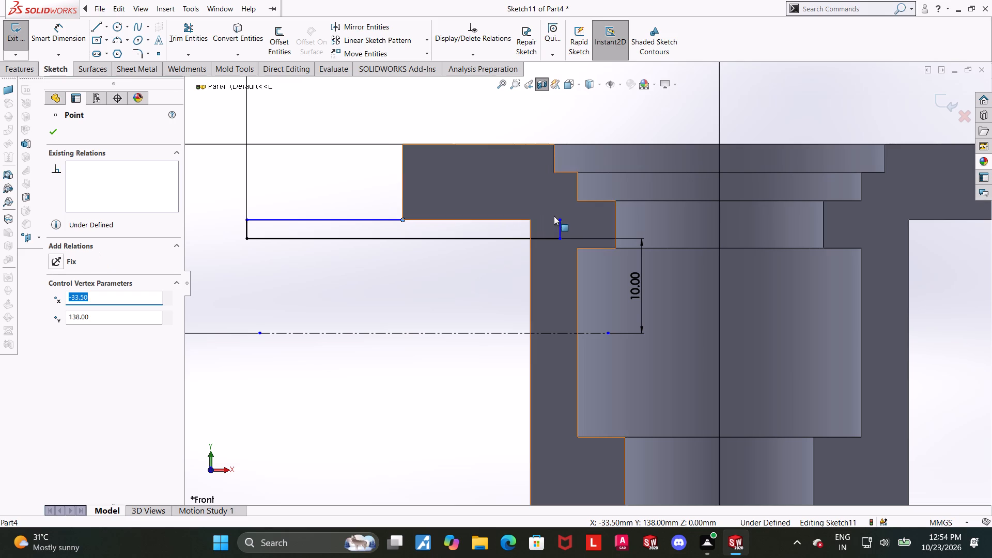
pyautogui.keyDown('ctrl'); pyautogui.click(559, 220); pyautogui.keyUp('ctrl')
pyautogui.click(57, 367)
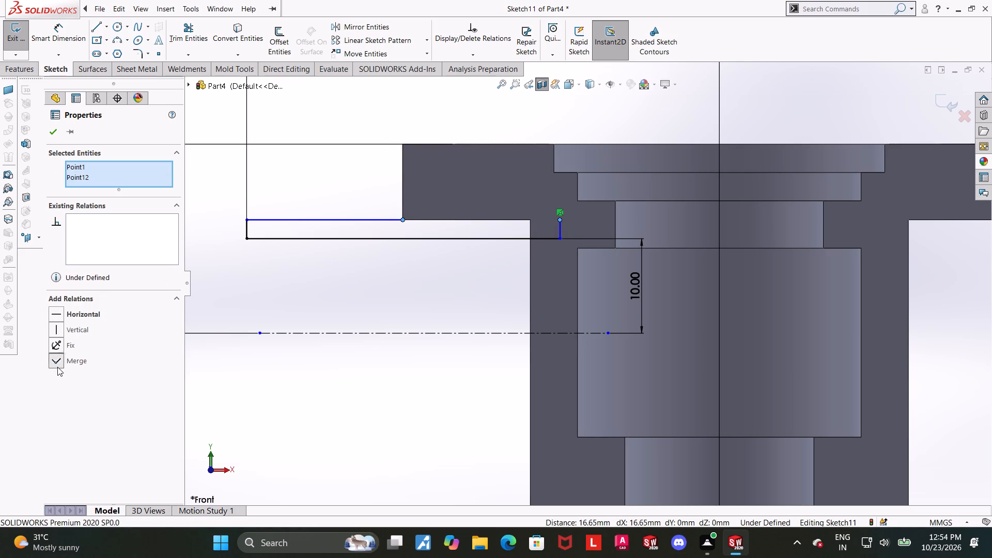
pyautogui.click(375, 352)
pyautogui.scroll(3, 378, 348)
pyautogui.scroll(-3, 560, 284)
pyautogui.press('Escape')
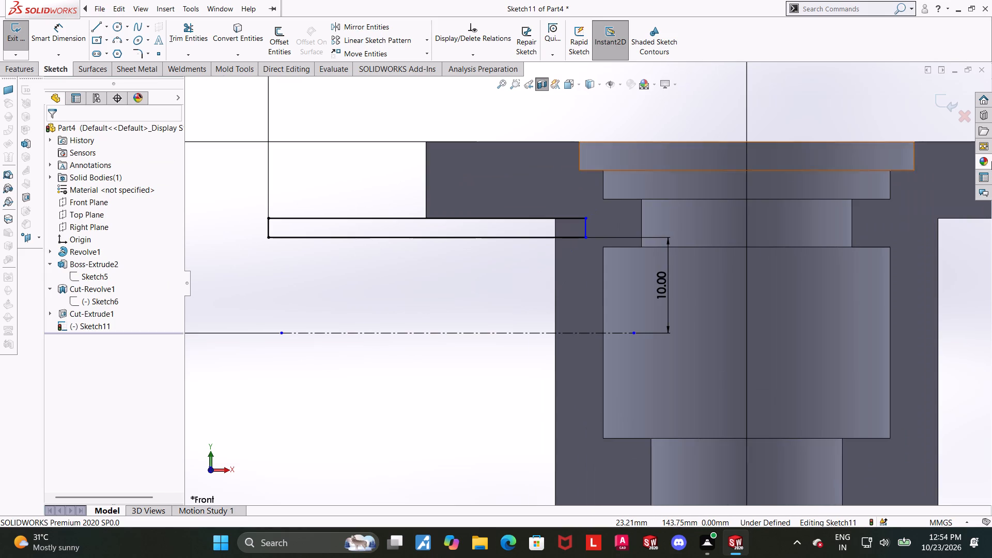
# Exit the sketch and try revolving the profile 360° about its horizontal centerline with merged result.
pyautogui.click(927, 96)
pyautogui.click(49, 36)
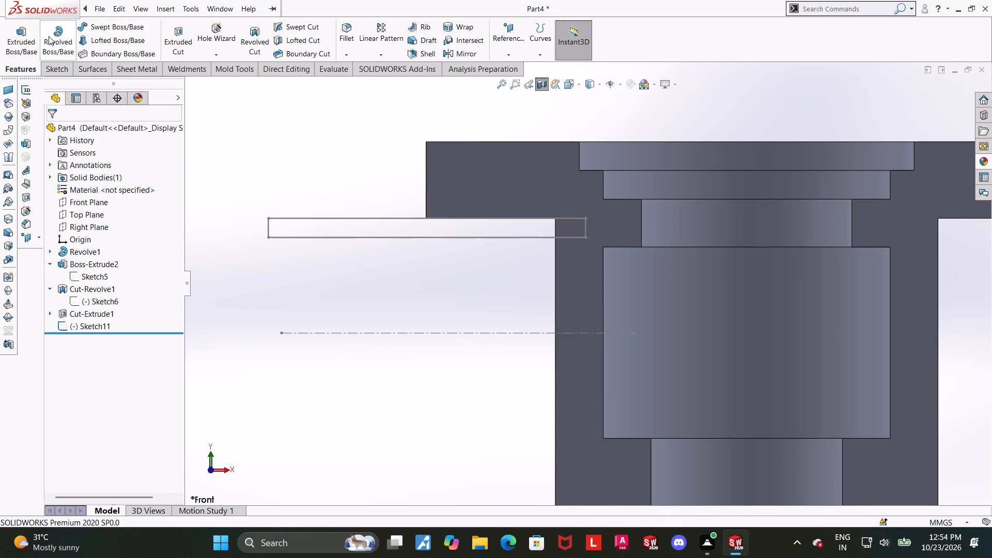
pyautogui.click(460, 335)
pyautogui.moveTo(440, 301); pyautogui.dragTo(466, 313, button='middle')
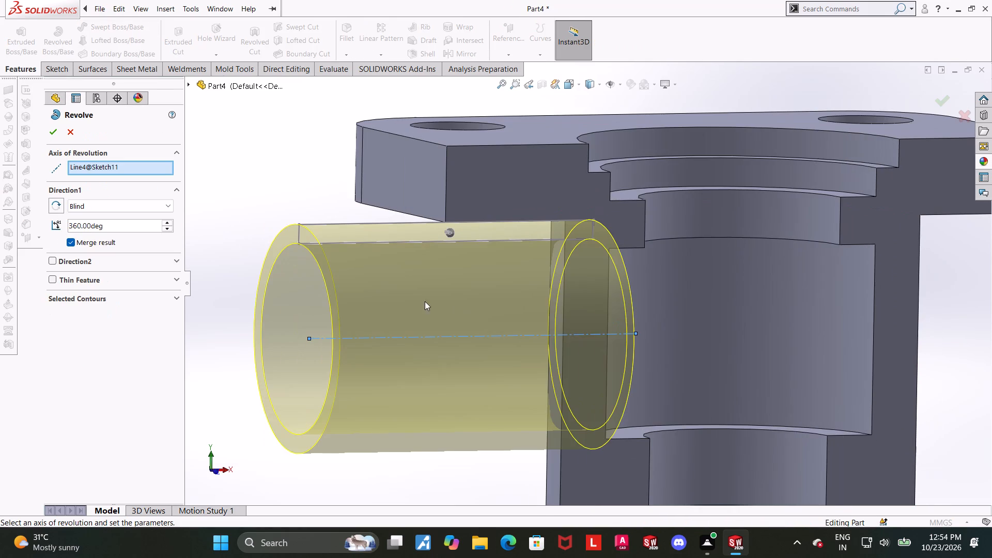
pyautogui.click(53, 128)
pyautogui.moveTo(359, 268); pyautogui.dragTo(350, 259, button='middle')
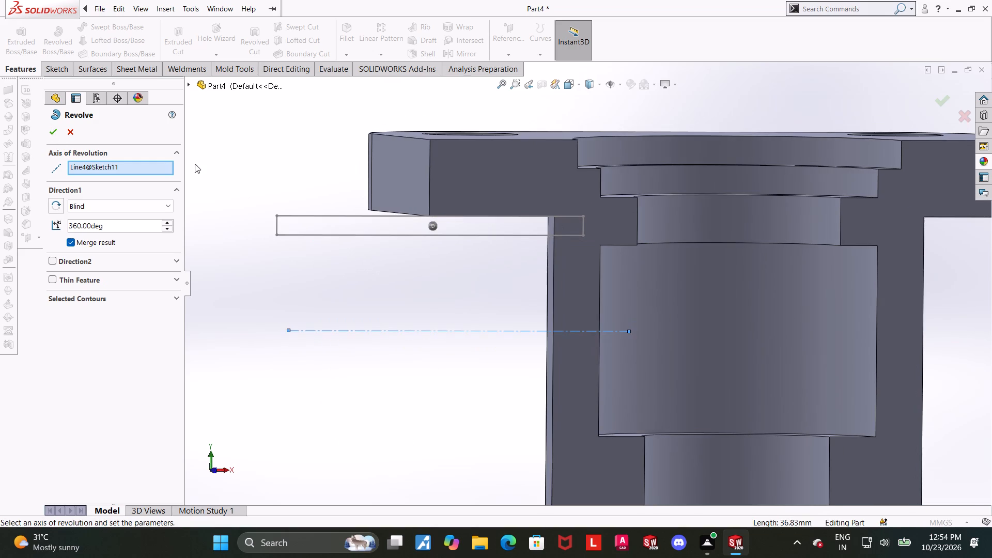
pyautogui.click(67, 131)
# Reopen the side-branch sketch and move the rectangle's inner vertical line outward within the neck wall, about 18 mm from the main axis.
pyautogui.click(90, 326)
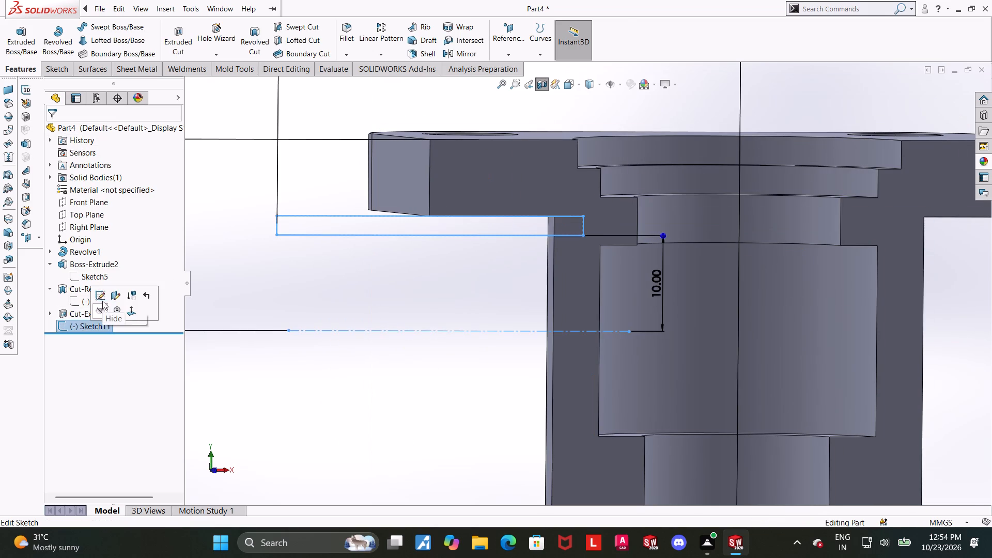
pyautogui.click(104, 293)
pyautogui.click(562, 85)
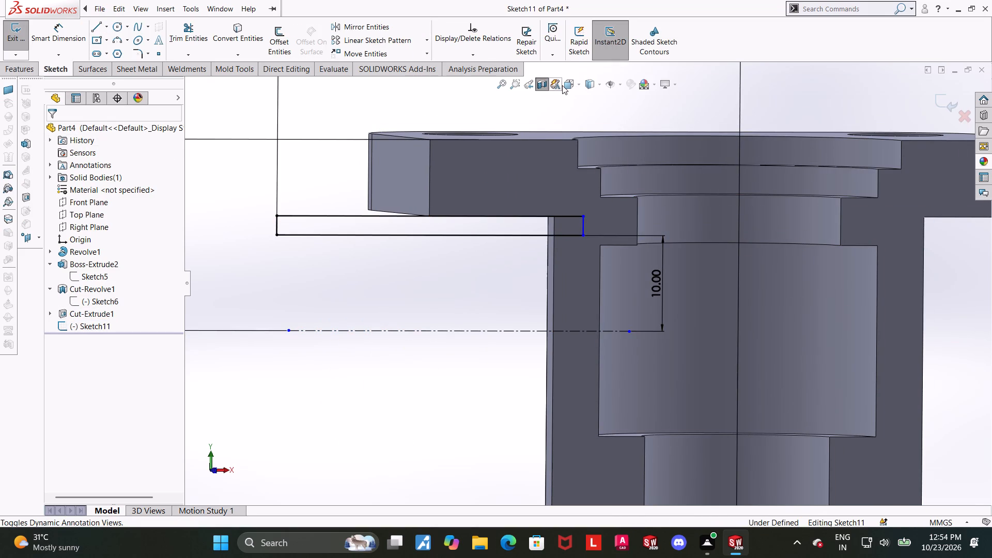
pyautogui.click(551, 86)
pyautogui.click(573, 85)
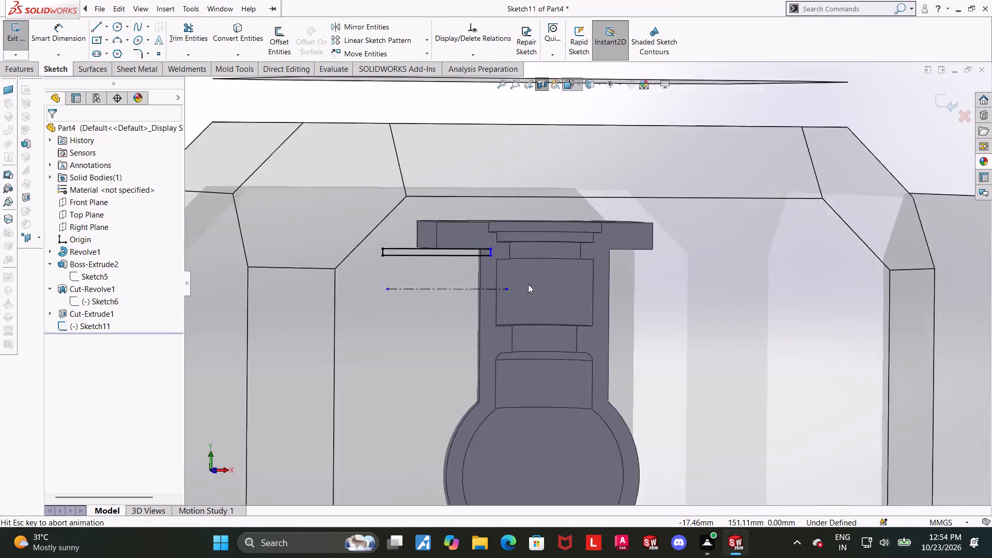
pyautogui.click(503, 321)
pyautogui.scroll(-4, 603, 193)
pyautogui.moveTo(911, 322); pyautogui.dragTo(911, 318)
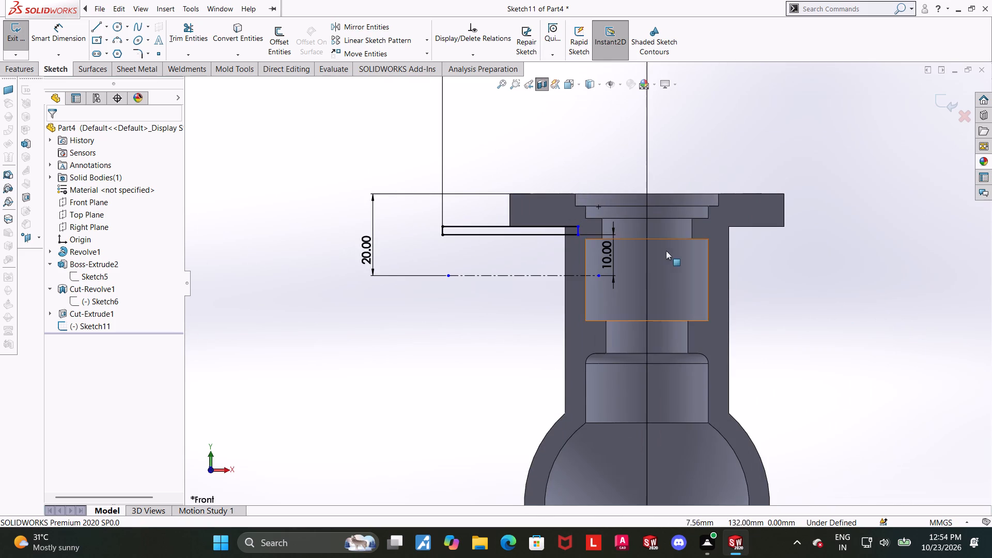
pyautogui.scroll(-4, 664, 251)
pyautogui.click(463, 221)
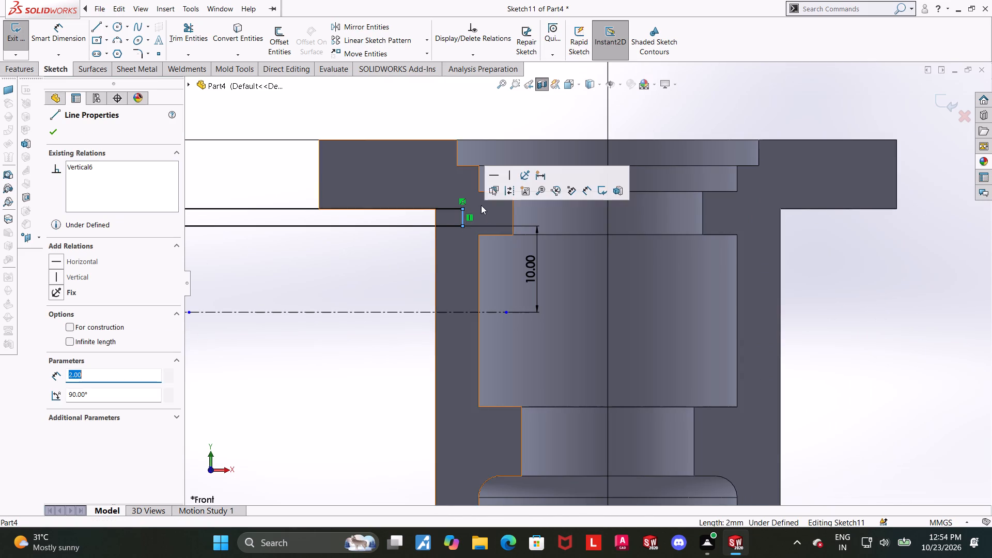
pyautogui.rightClick(468, 216)
pyautogui.click(492, 377)
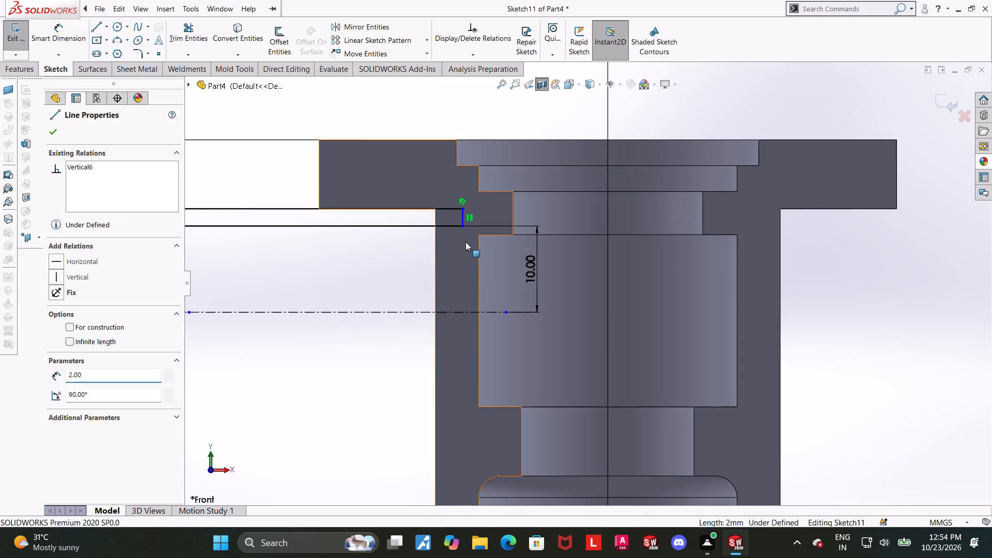
pyautogui.moveTo(464, 215); pyautogui.dragTo(451, 214)
pyautogui.click(880, 319)
pyautogui.moveTo(597, 221); pyautogui.dragTo(612, 230, button='middle')
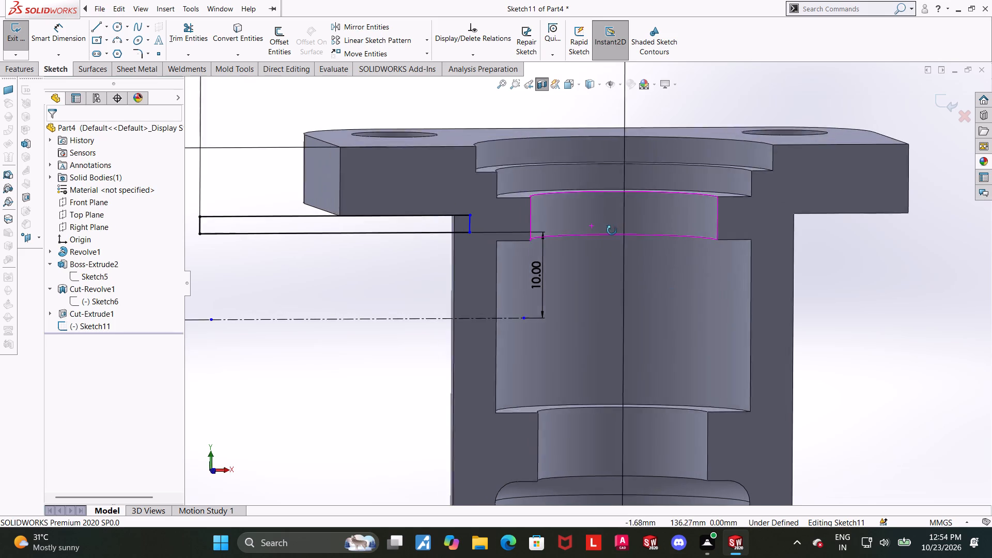
pyautogui.moveTo(612, 230); pyautogui.dragTo(633, 242, button='middle')
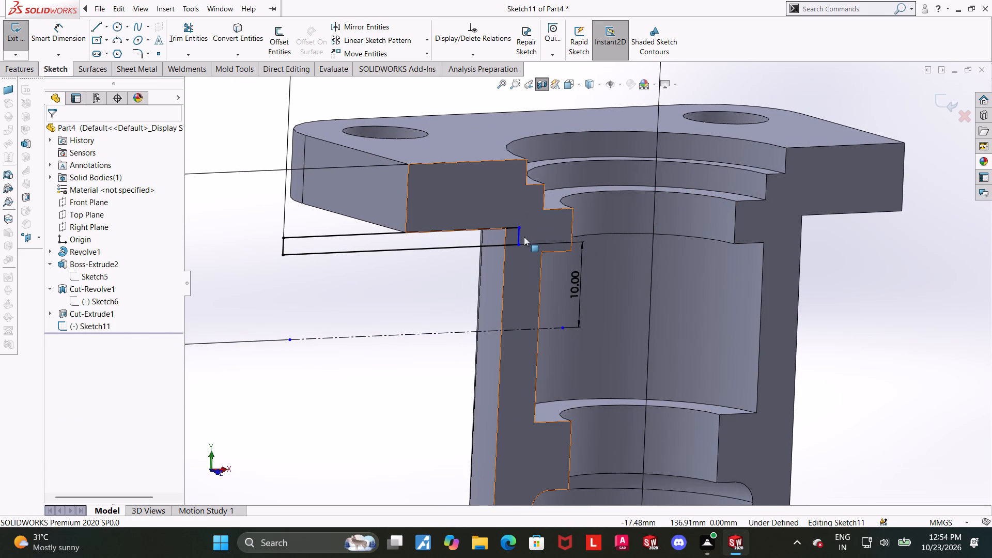
pyautogui.click(520, 238)
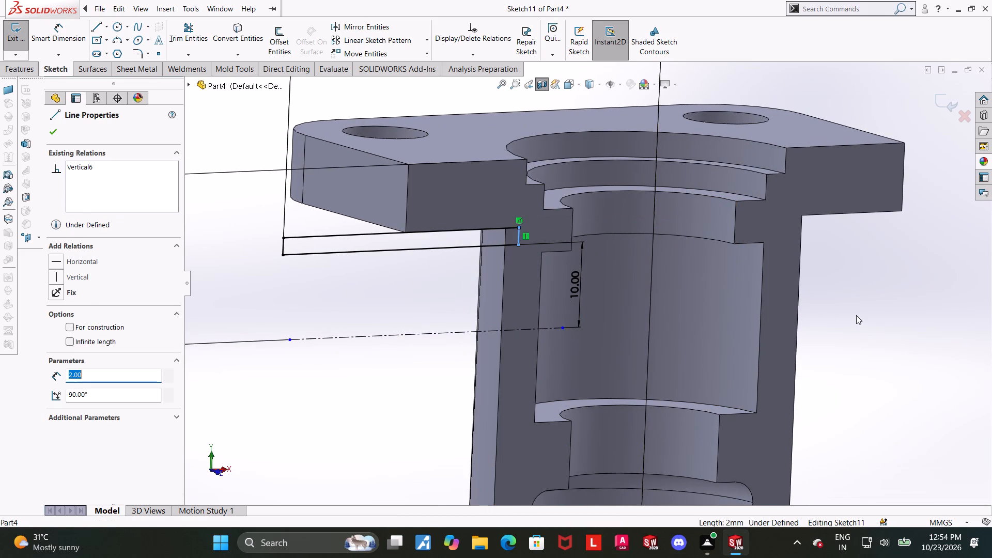
pyautogui.click(856, 315)
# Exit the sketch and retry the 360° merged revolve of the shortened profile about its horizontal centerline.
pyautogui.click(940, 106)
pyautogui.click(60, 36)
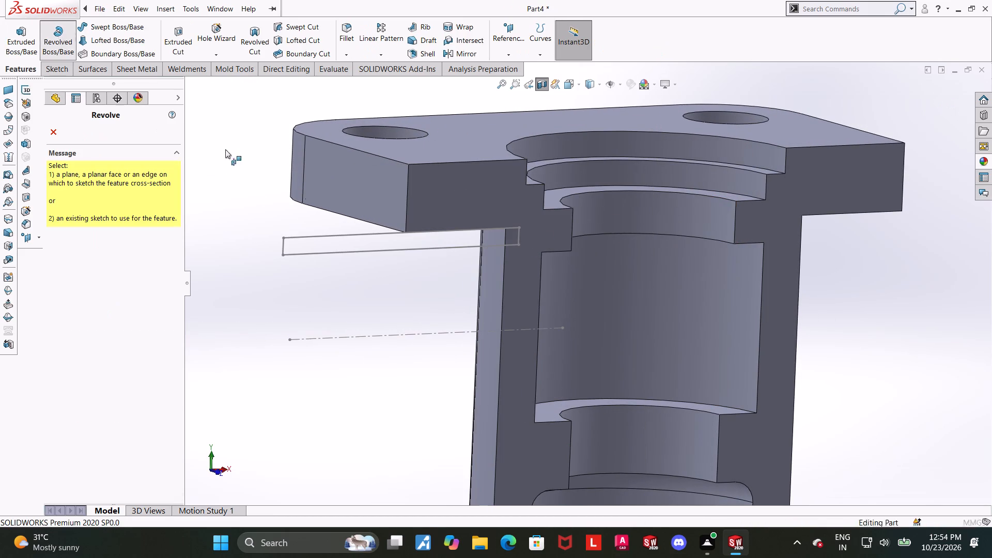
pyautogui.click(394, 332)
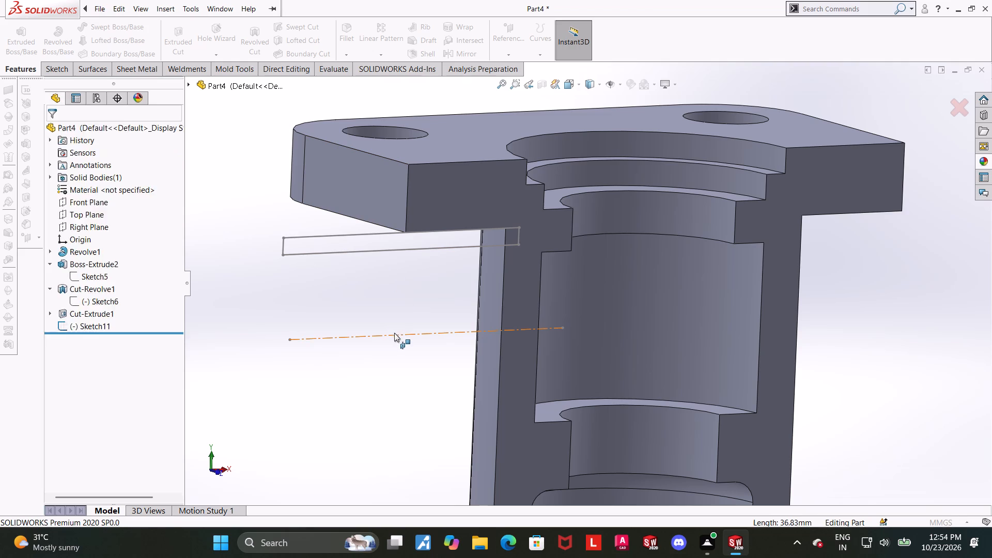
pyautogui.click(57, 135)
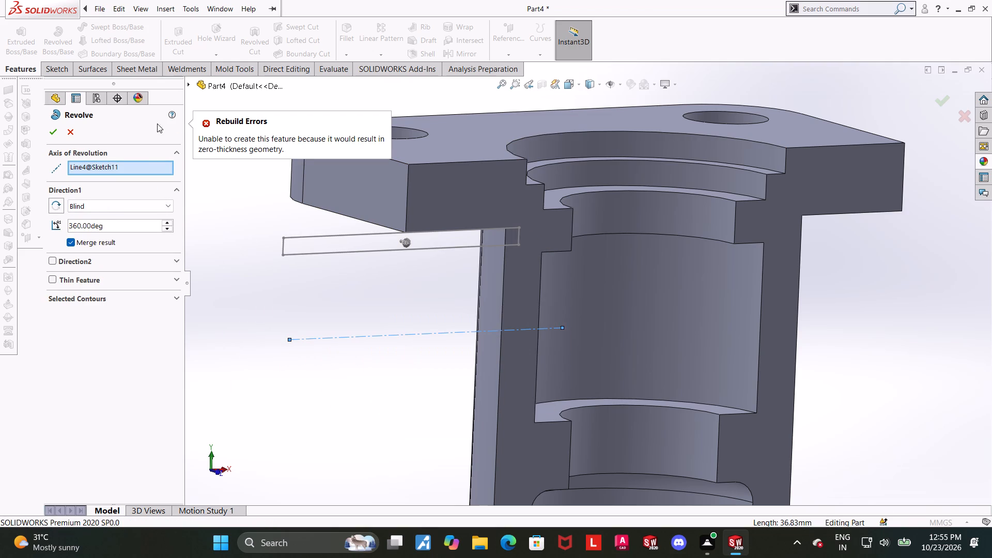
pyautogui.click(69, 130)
# Turn off the section view to show the whole upper flange and neck.
pyautogui.click(545, 83)
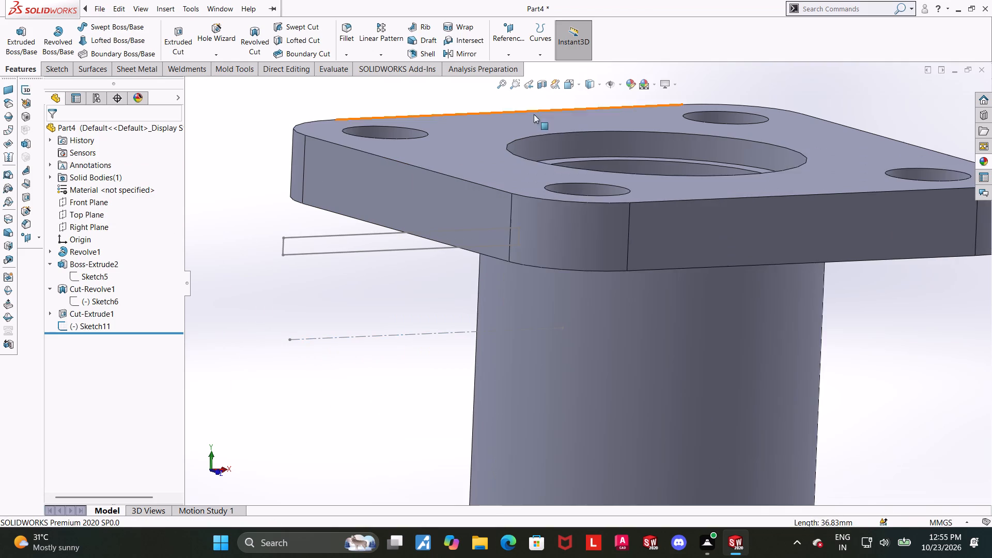
pyautogui.scroll(2, 532, 145)
pyautogui.moveTo(544, 265); pyautogui.dragTo(555, 252, button='middle')
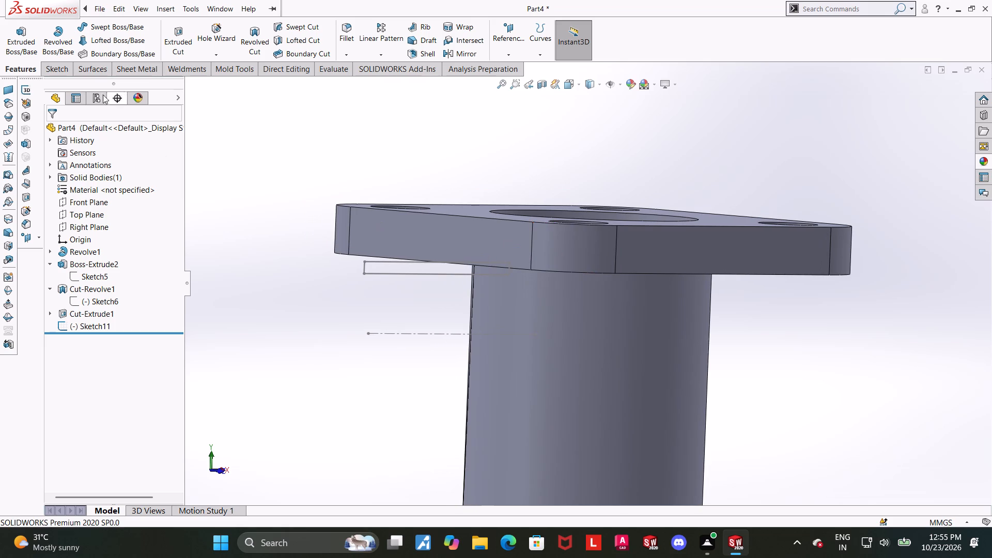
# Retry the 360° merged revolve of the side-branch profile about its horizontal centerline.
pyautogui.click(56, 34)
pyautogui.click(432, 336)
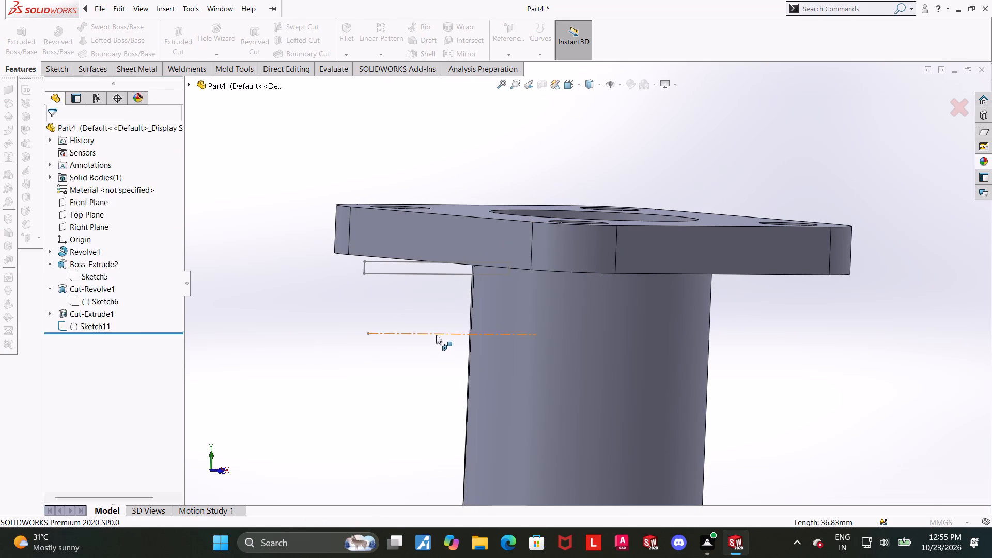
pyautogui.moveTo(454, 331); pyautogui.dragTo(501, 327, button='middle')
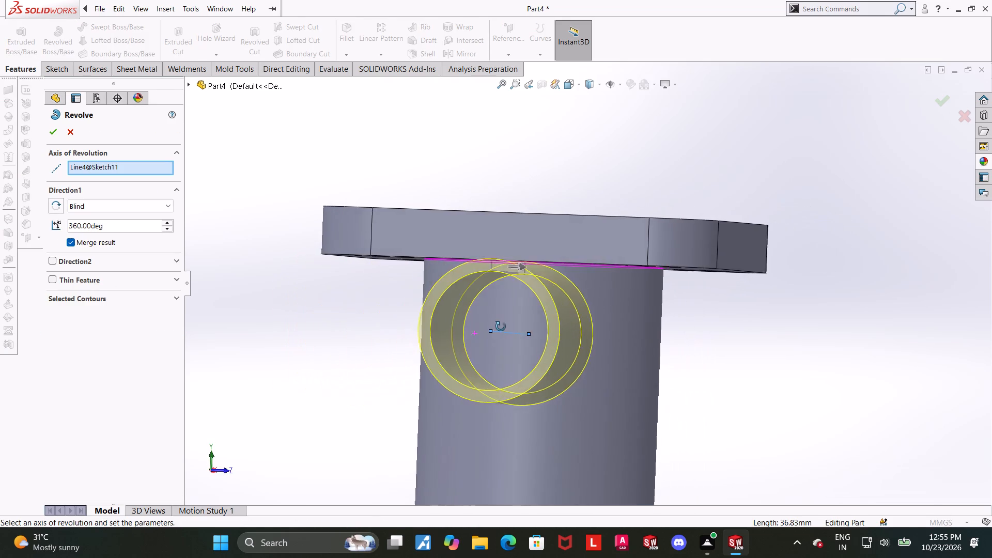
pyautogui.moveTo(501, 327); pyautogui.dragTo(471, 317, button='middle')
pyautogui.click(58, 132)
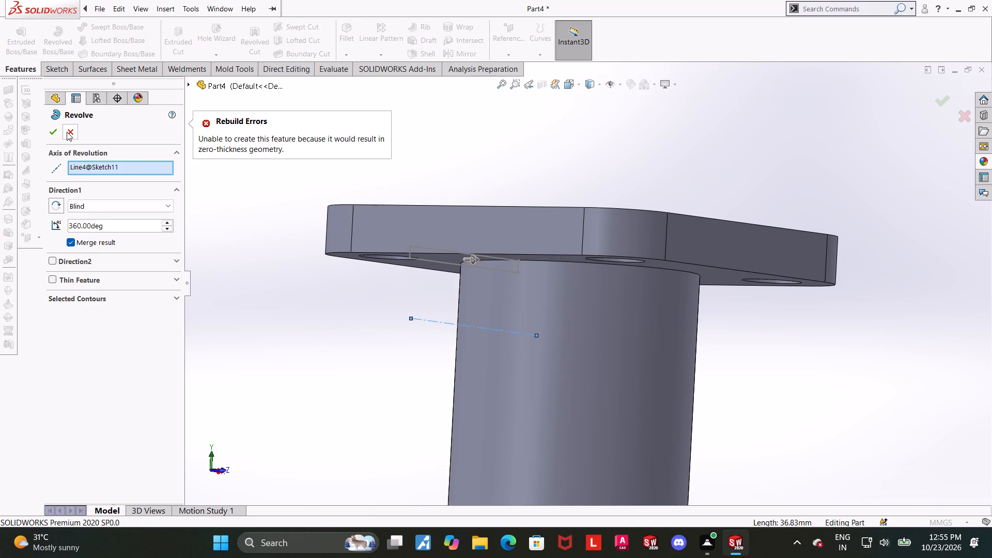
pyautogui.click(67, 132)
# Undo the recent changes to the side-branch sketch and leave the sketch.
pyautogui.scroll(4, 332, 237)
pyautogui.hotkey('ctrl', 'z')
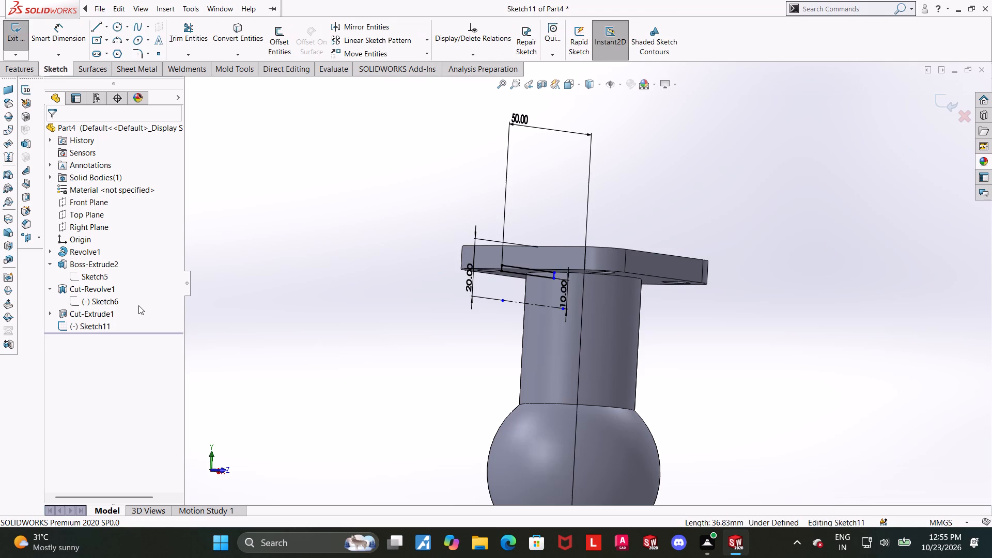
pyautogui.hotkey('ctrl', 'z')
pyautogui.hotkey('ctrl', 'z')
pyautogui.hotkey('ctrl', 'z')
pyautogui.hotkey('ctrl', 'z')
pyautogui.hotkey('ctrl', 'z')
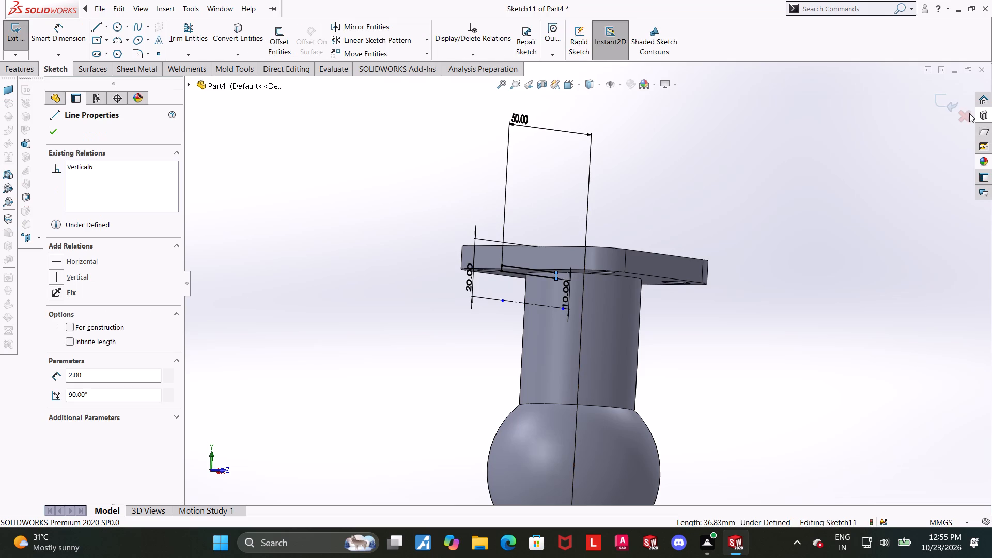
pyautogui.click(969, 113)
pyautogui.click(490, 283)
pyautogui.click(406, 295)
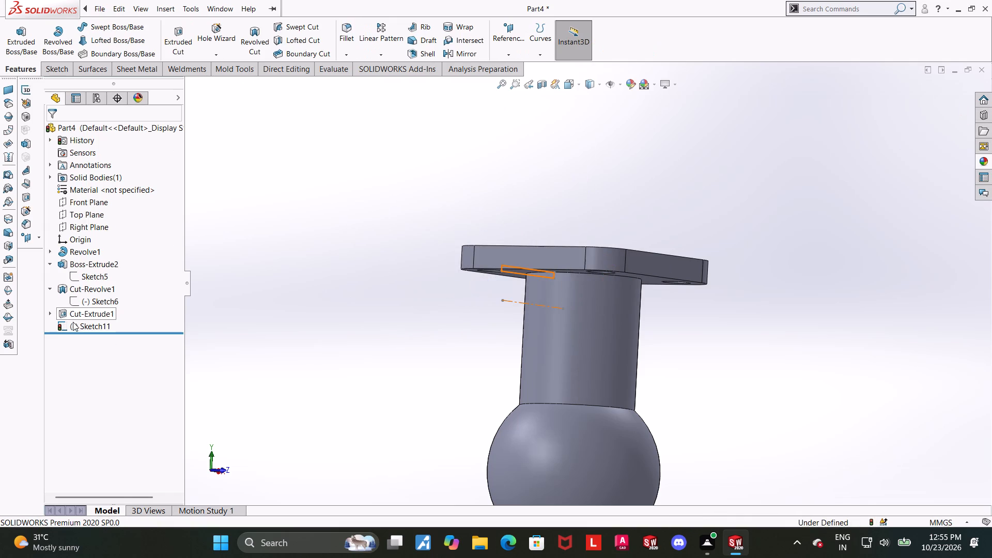
# Delete the side-branch profile sketch, Sketch11, from the feature tree.
pyautogui.rightClick(73, 322)
pyautogui.click(98, 397)
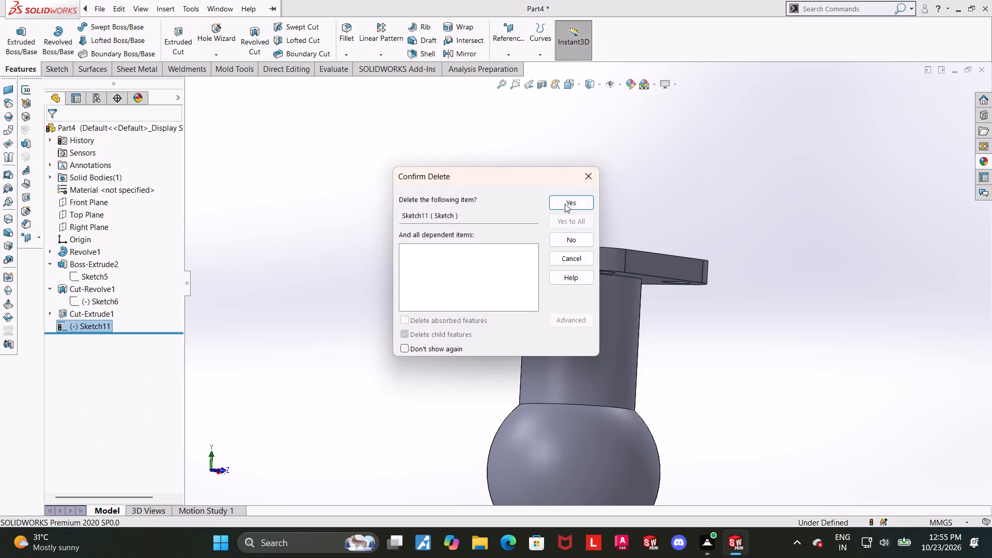
pyautogui.click(565, 204)
# Start a sketch on the Right Plane and draw a circle on the upper neck's axis, centred about 25 mm below the flange's top edge.
pyautogui.click(86, 225)
pyautogui.click(95, 213)
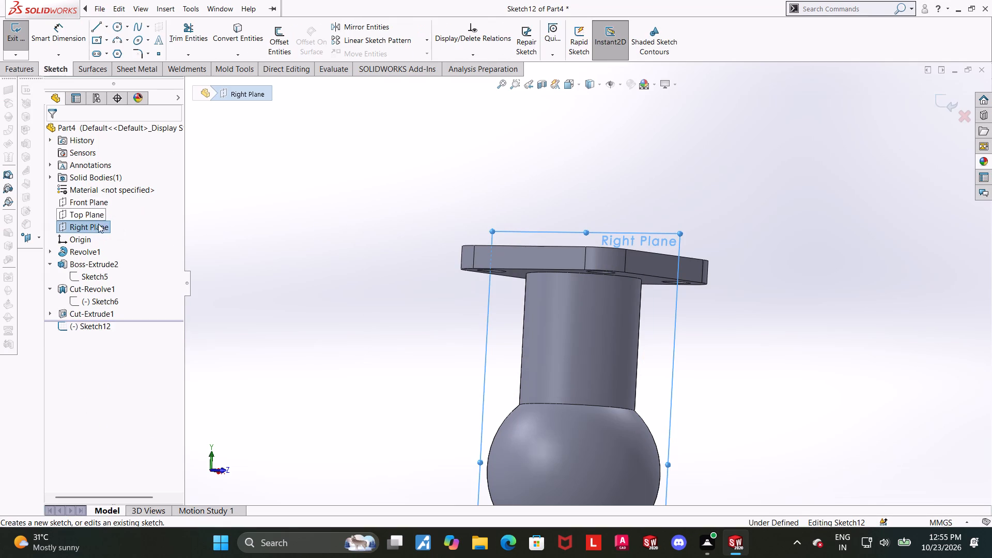
pyautogui.click(568, 88)
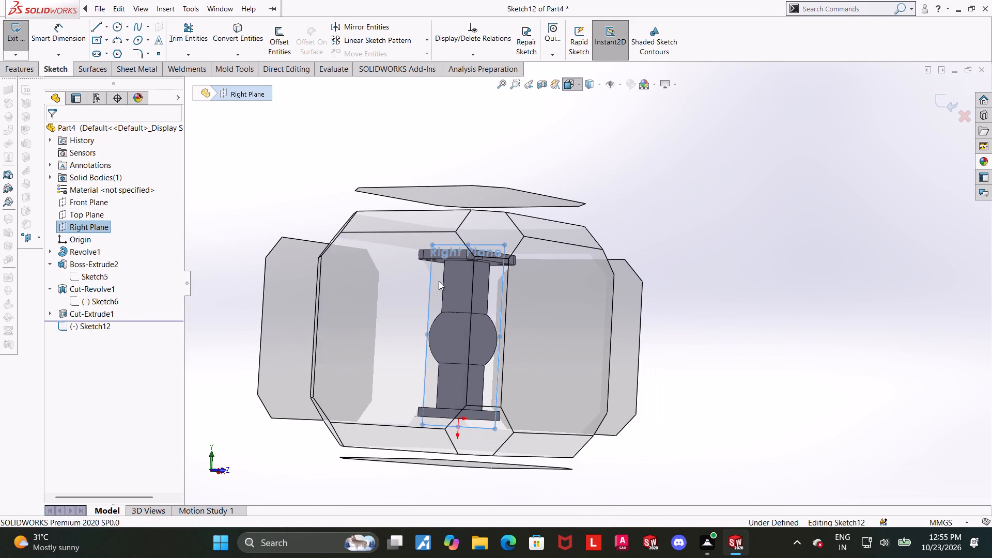
pyautogui.click(412, 271)
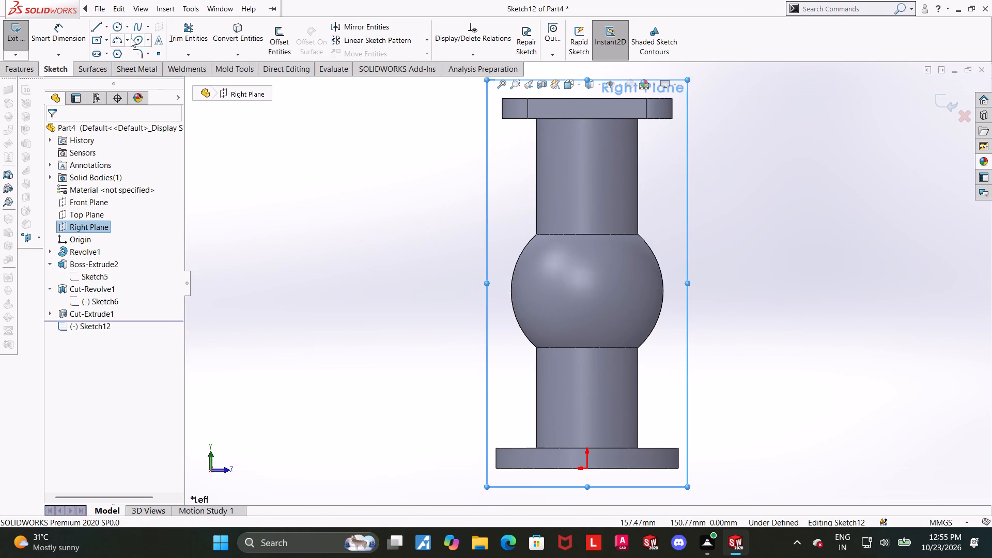
pyautogui.click(118, 29)
pyautogui.scroll(2, 464, 170)
pyautogui.scroll(-2, 645, 171)
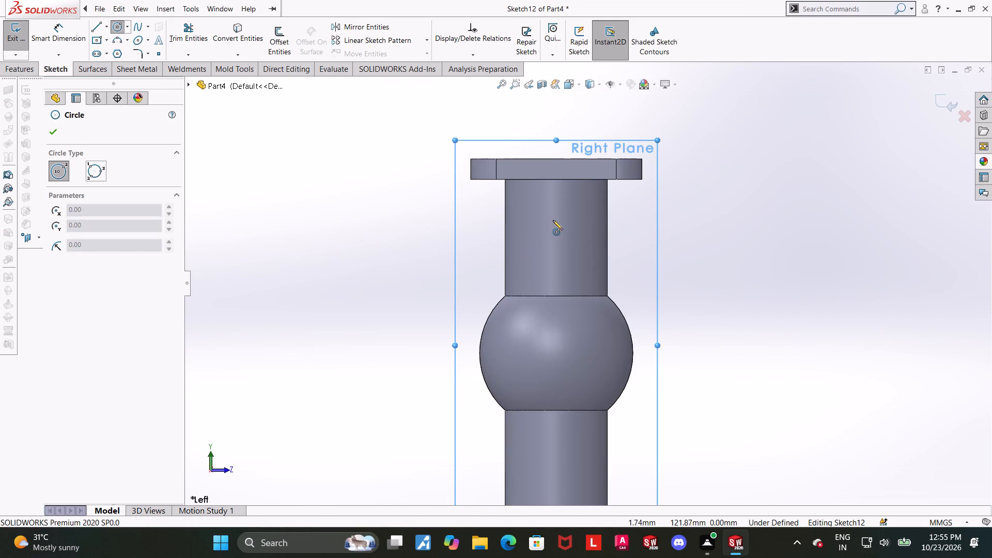
pyautogui.click(556, 223)
pyautogui.click(601, 212)
pyautogui.press('Escape')
pyautogui.press('Escape')
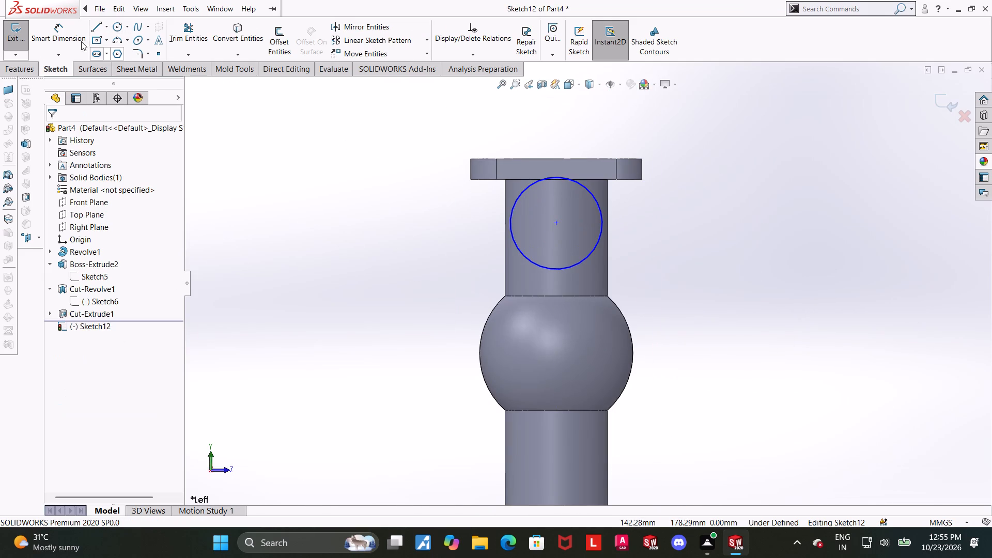
# Dimension the circle's centre 20 mm below the top edge of the upper flange.
pyautogui.click(60, 33)
pyautogui.click(564, 159)
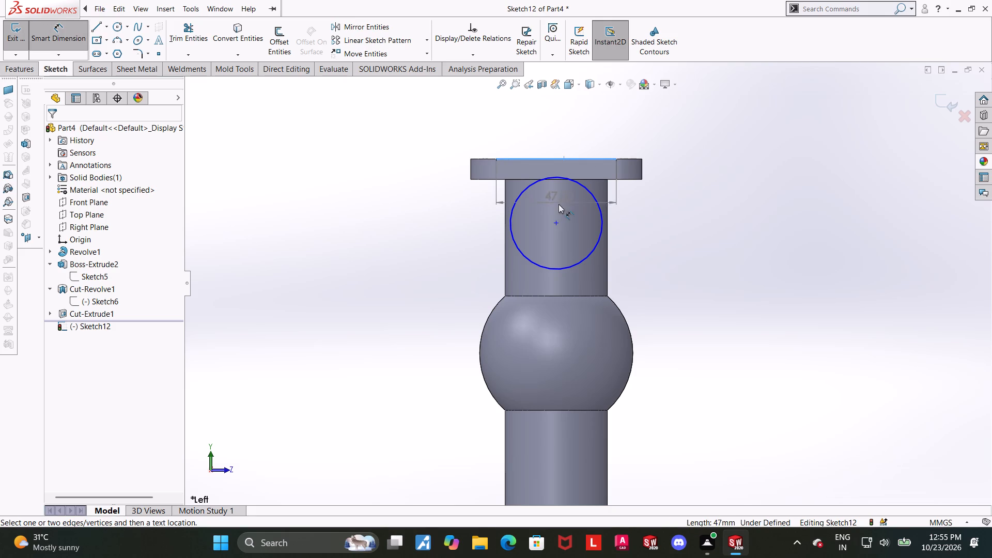
pyautogui.click(555, 222)
pyautogui.click(694, 205)
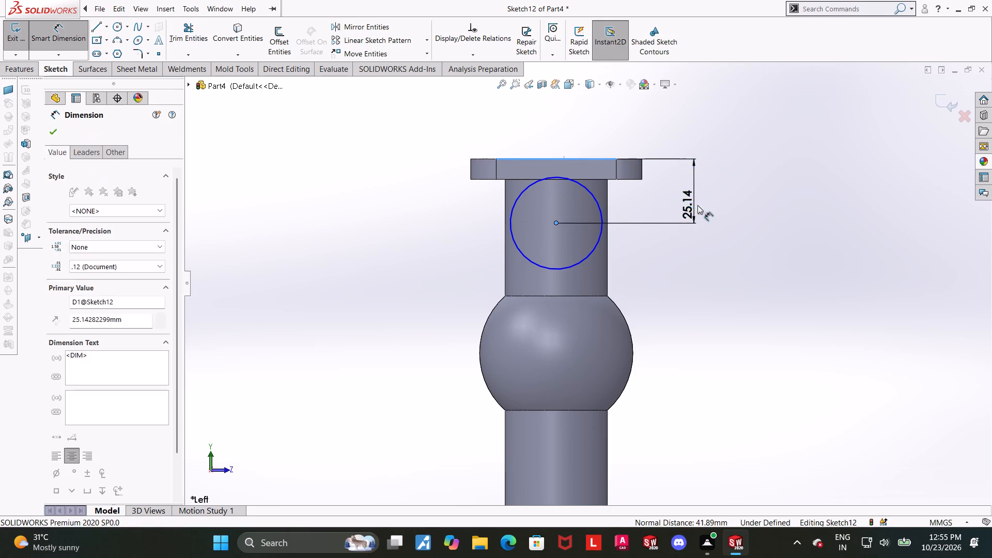
pyautogui.write('20')
pyautogui.press('Return')
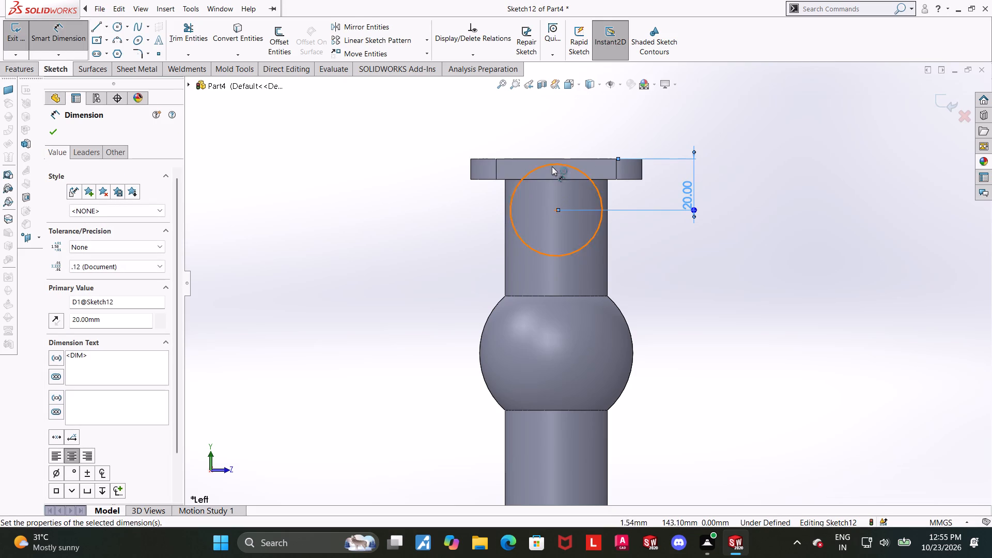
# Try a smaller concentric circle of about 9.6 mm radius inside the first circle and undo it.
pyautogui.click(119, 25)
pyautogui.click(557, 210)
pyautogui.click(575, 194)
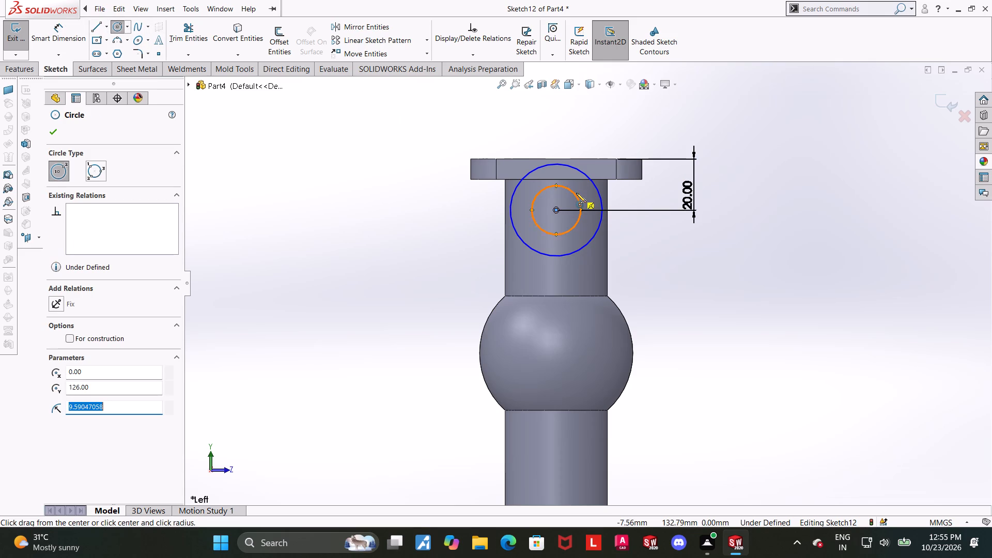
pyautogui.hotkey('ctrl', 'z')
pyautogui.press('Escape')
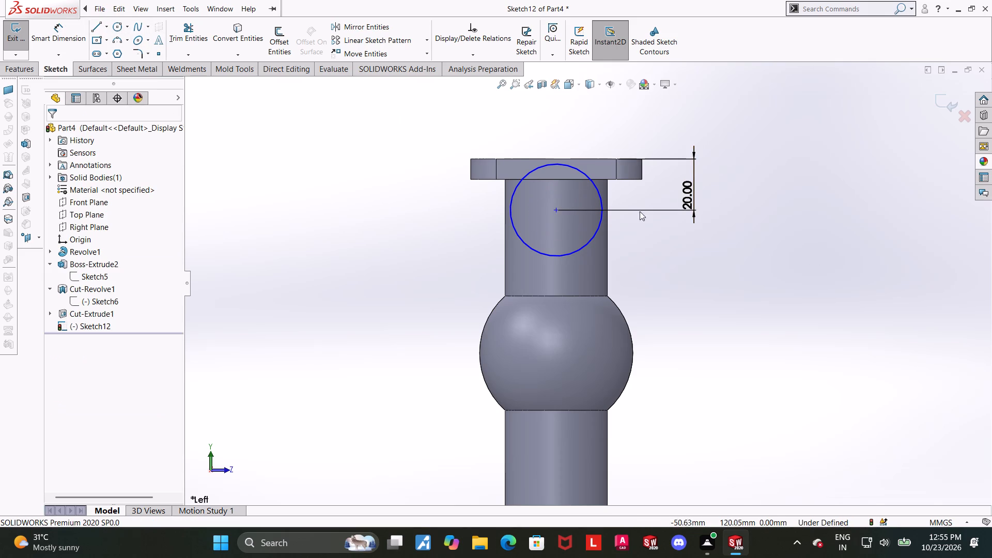
# Make the circle tangent to the bottom edge of the upper flange.
pyautogui.click(567, 164)
pyautogui.keyDown('ctrl'); pyautogui.click(561, 179); pyautogui.keyUp('ctrl')
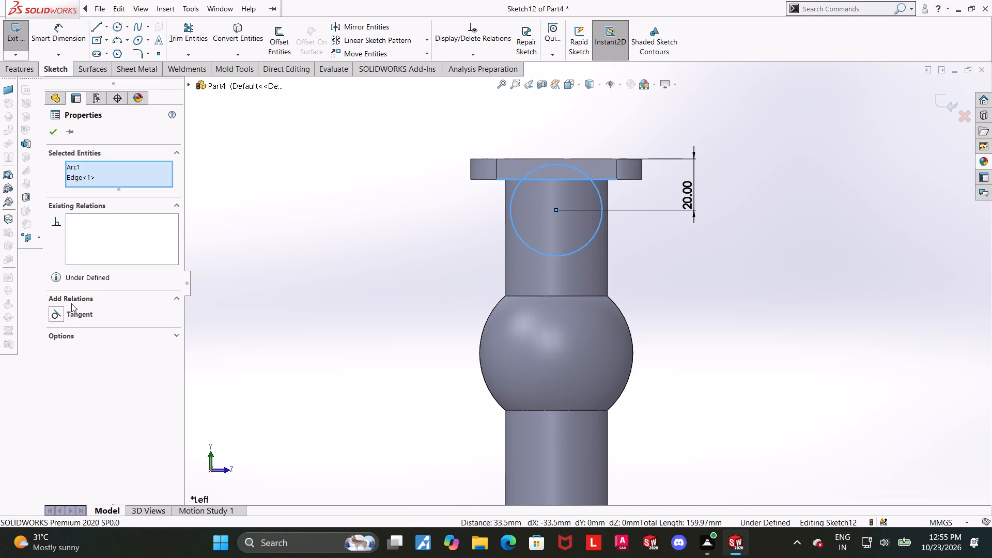
pyautogui.click(58, 312)
pyautogui.click(667, 308)
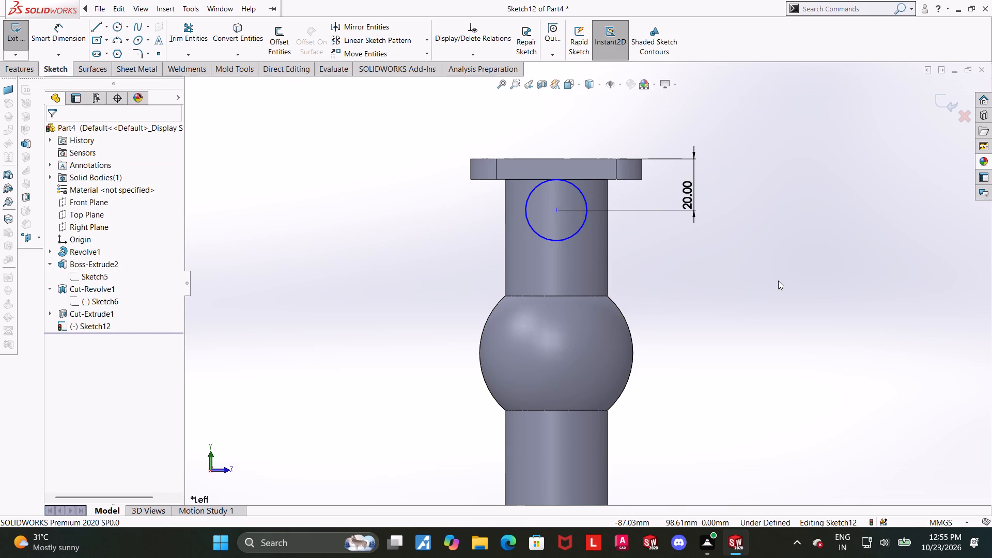
pyautogui.scroll(-1, 778, 281)
pyautogui.scroll(1, 778, 281)
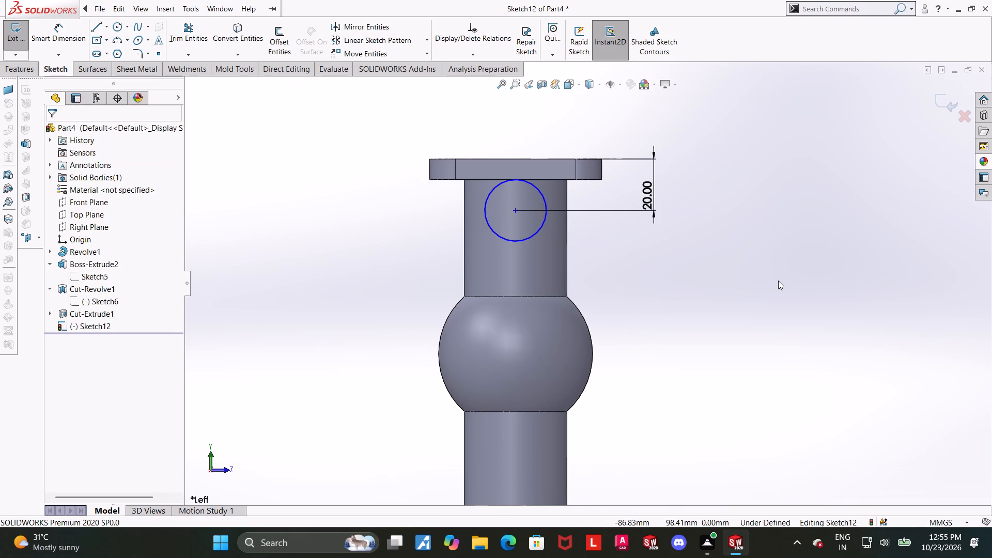
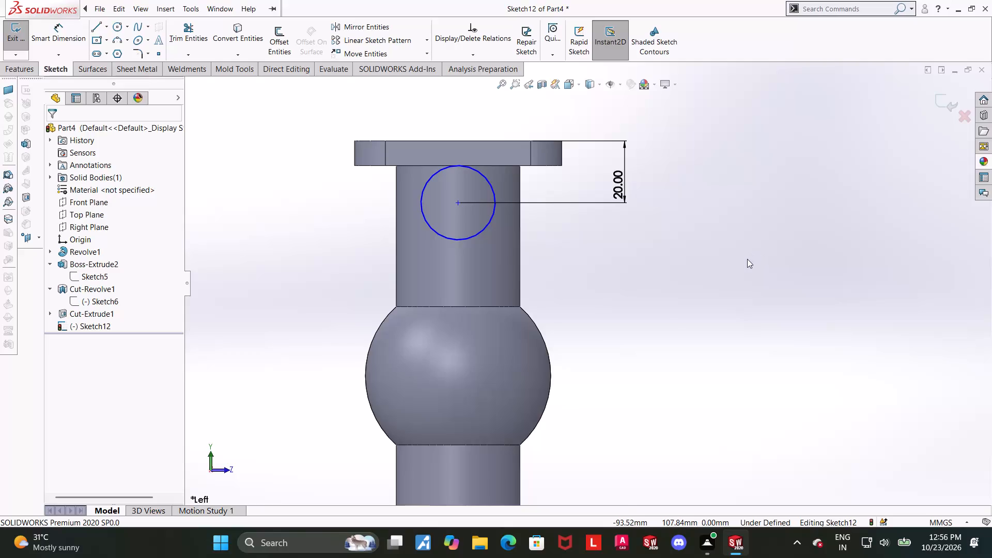
# Exit the open circle sketch on the upper neck and discard its changes.
pyautogui.scroll(1, 747, 259)
pyautogui.moveTo(736, 261); pyautogui.dragTo(684, 277, button='middle')
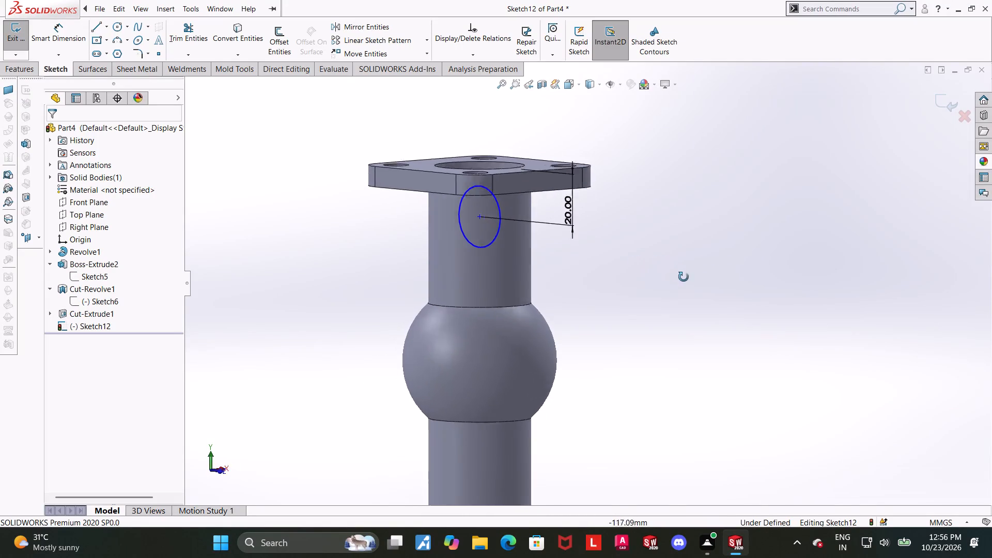
pyautogui.moveTo(684, 277); pyautogui.dragTo(718, 302, button='middle')
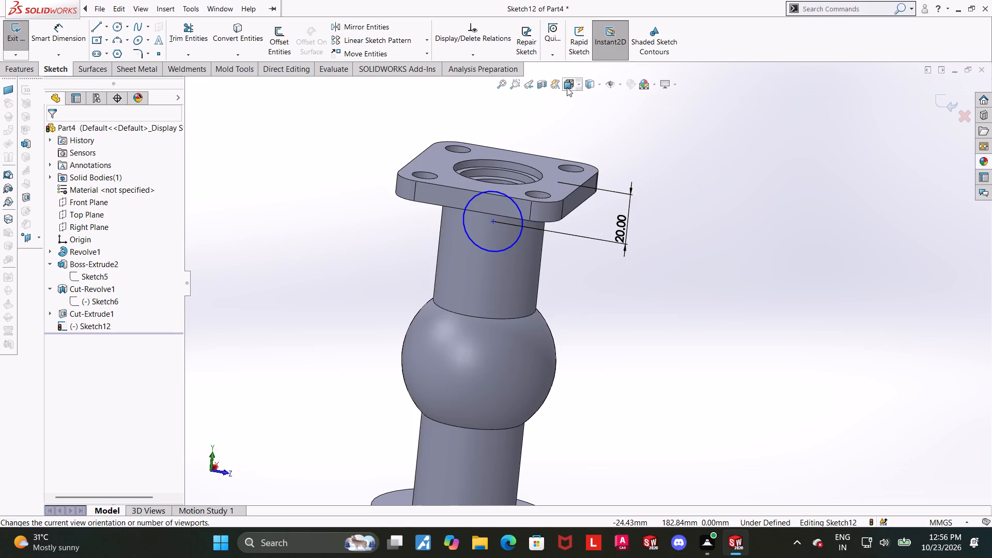
pyautogui.click(567, 87)
pyautogui.click(459, 318)
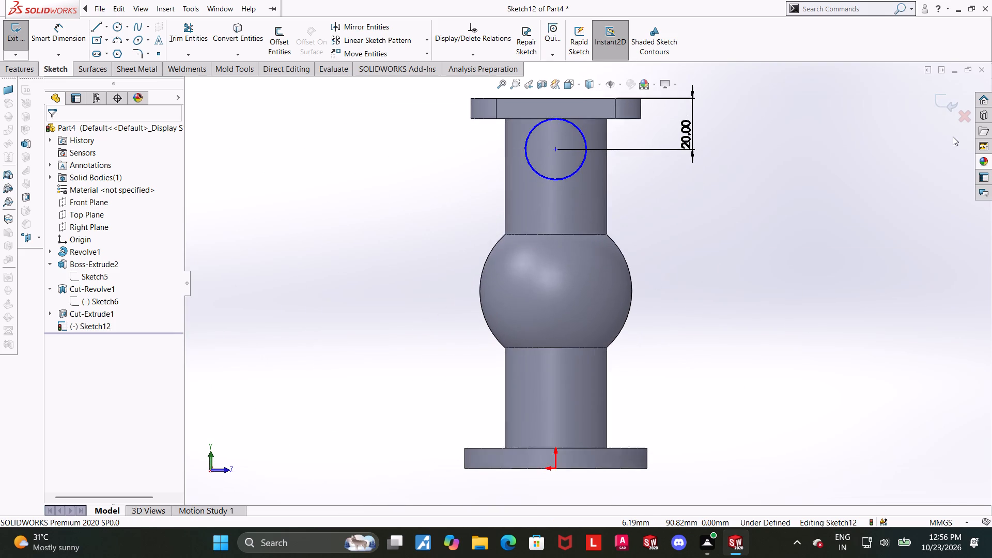
pyautogui.click(967, 118)
pyautogui.click(482, 276)
# Create a reference plane offset 50 mm from the Right Plane, with the offset direction flipped.
pyautogui.moveTo(738, 275); pyautogui.dragTo(728, 277, button='middle')
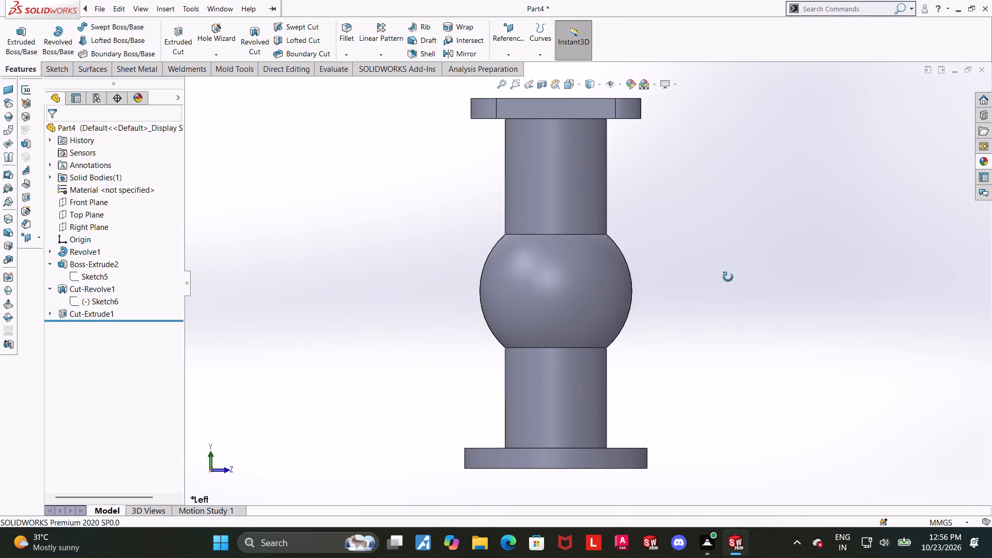
pyautogui.moveTo(728, 277); pyautogui.dragTo(694, 270, button='middle')
pyautogui.scroll(6, 694, 272)
pyautogui.moveTo(398, 314); pyautogui.dragTo(388, 320, button='middle')
pyautogui.scroll(-2, 526, 295)
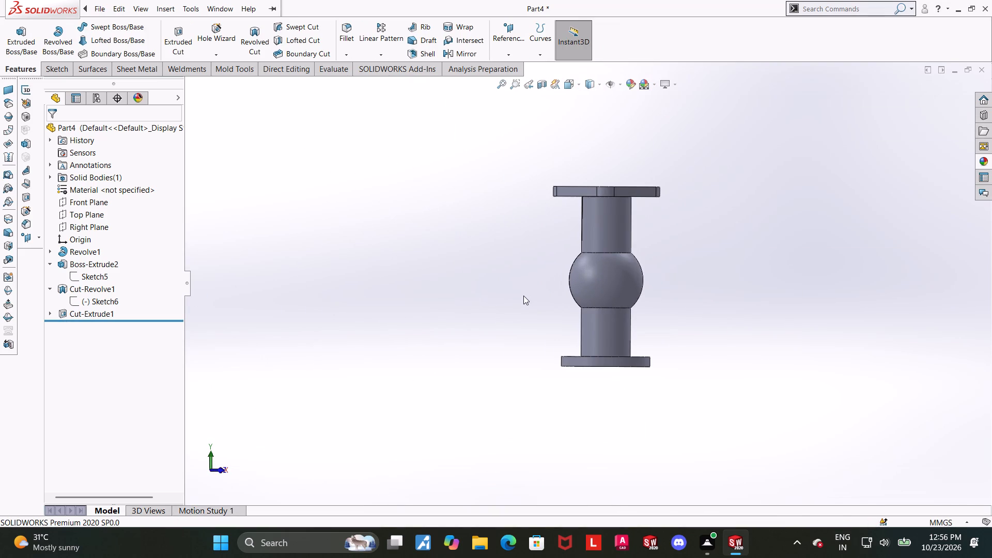
pyautogui.click(79, 228)
pyautogui.moveTo(647, 268); pyautogui.dragTo(634, 285, button='middle')
pyautogui.scroll(-3, 663, 262)
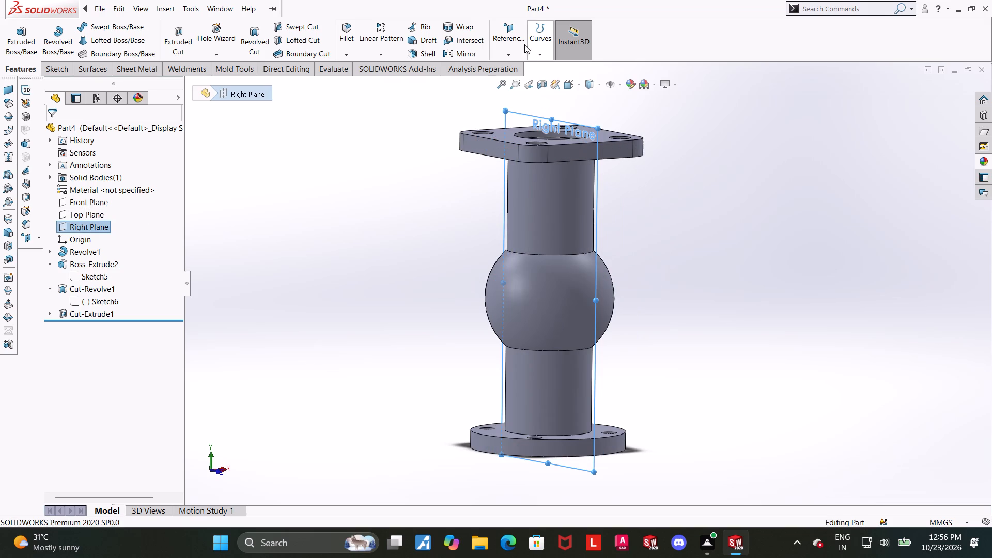
pyautogui.click(509, 57)
pyautogui.click(510, 65)
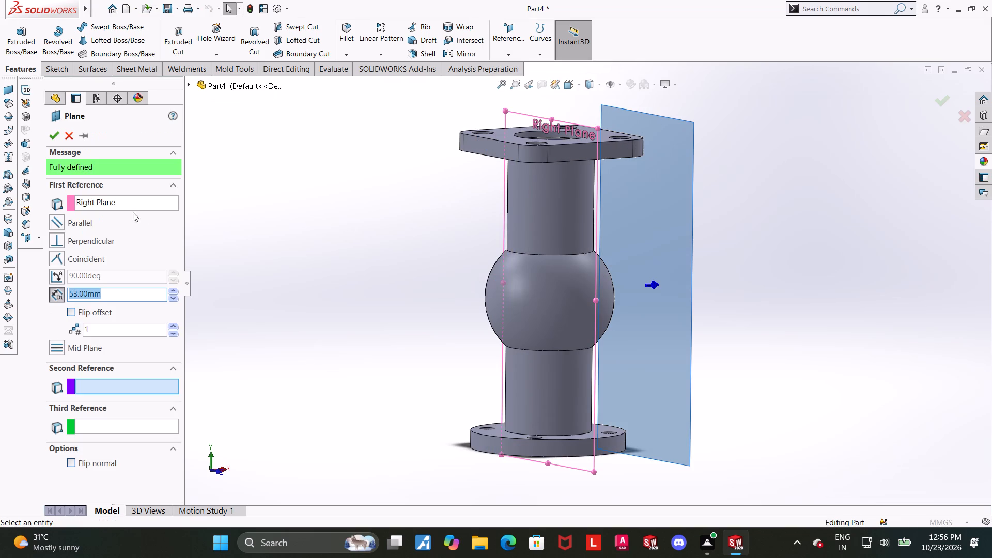
pyautogui.click(73, 317)
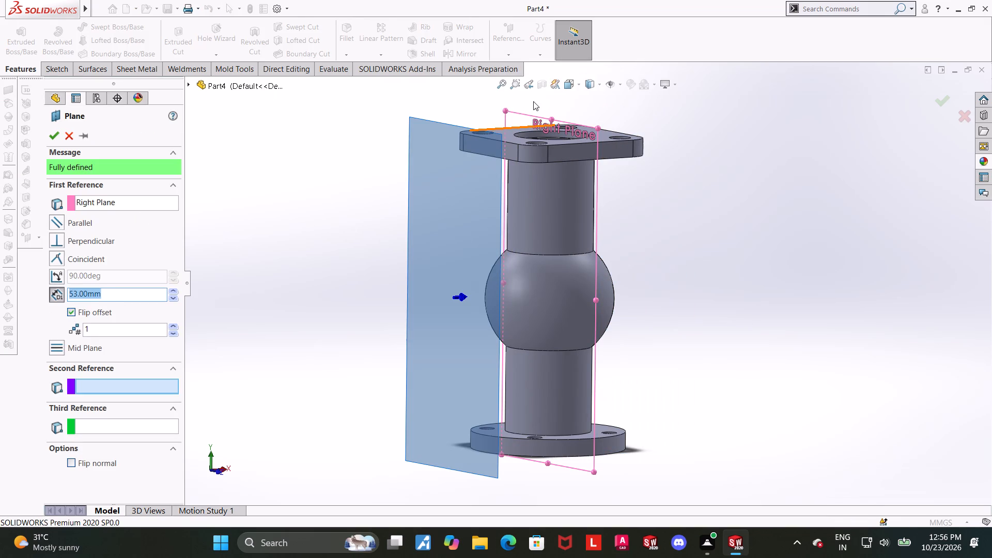
pyautogui.click(563, 87)
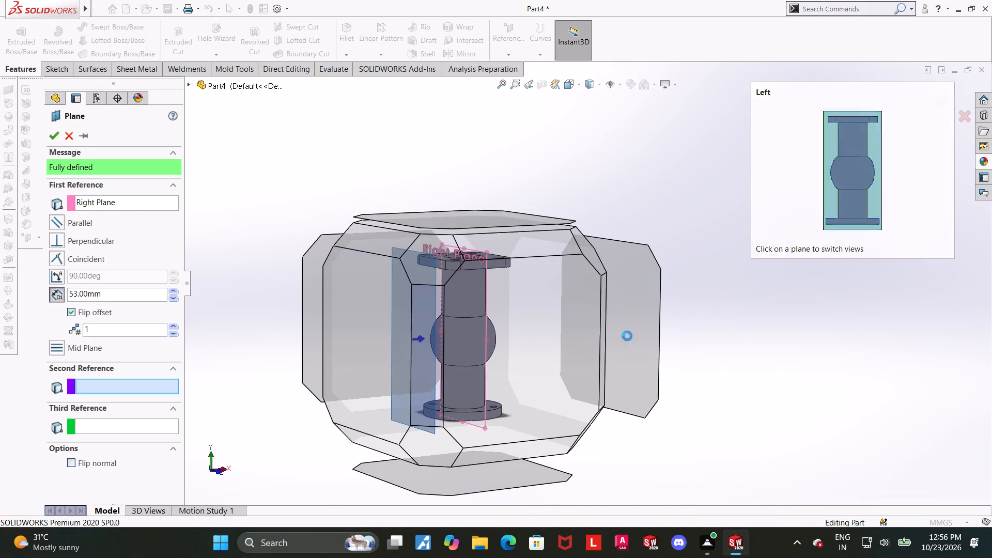
pyautogui.click(735, 392)
pyautogui.scroll(2, 627, 278)
pyautogui.scroll(-2, 672, 214)
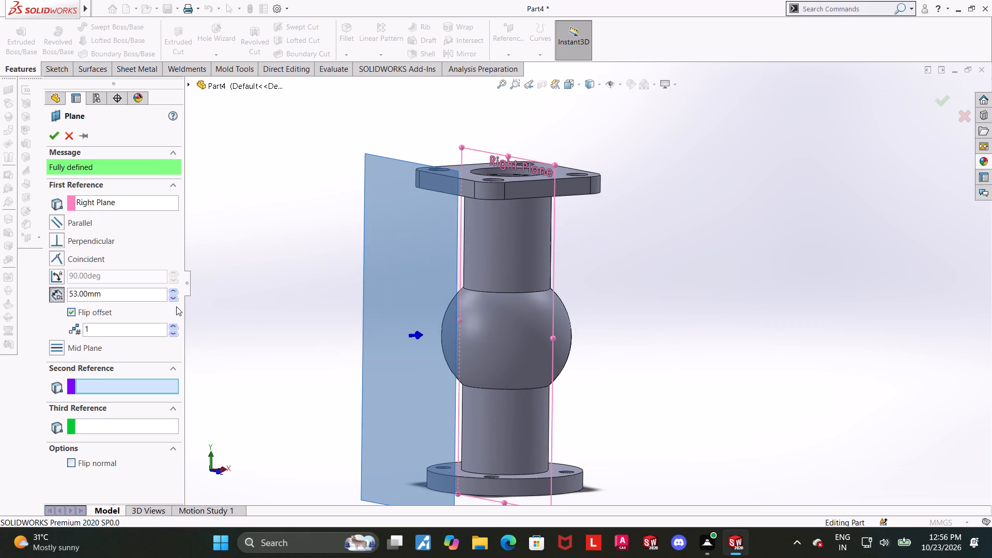
pyautogui.click(126, 292)
pyautogui.moveTo(128, 296); pyautogui.dragTo(0, 304)
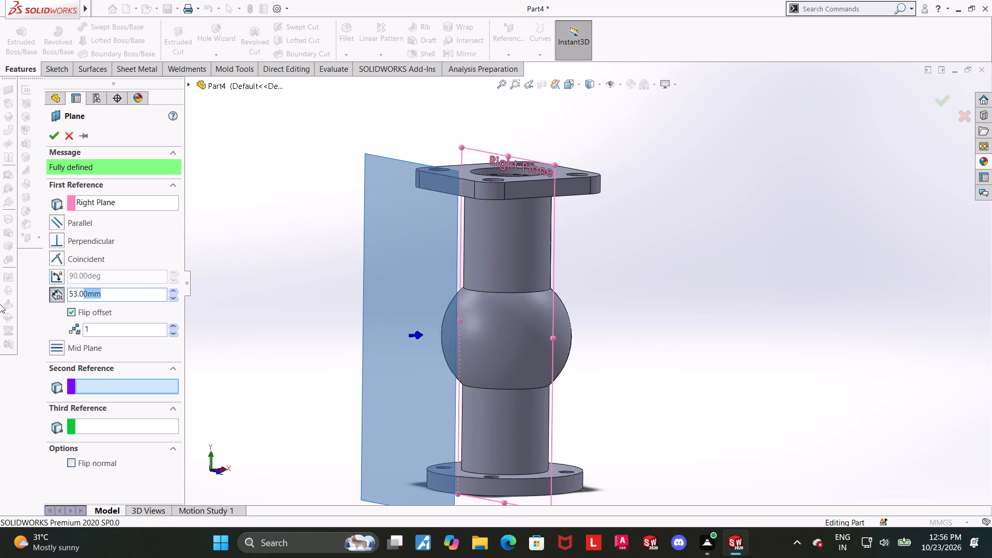
pyautogui.write('50')
pyautogui.press('Return')
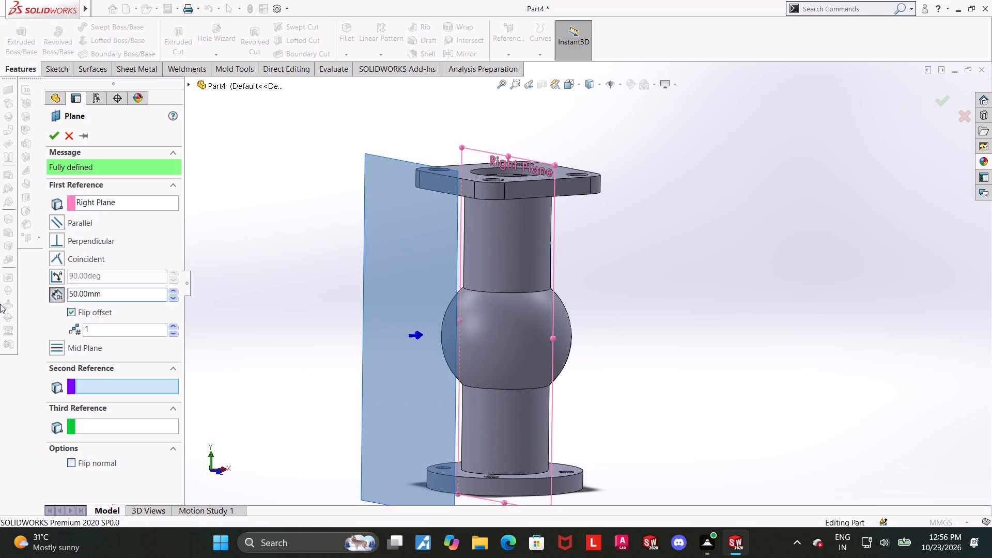
pyautogui.click(56, 138)
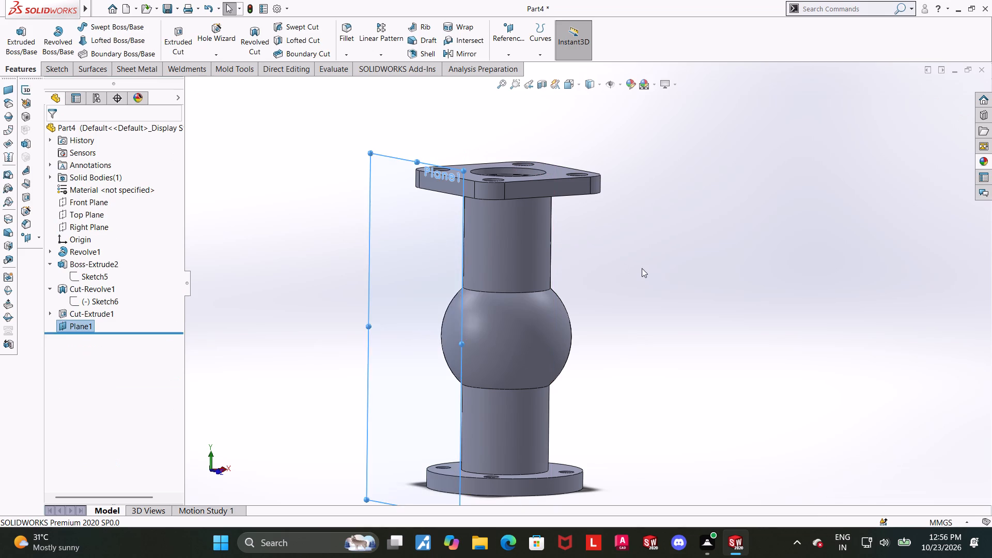
pyautogui.click(676, 268)
# On the new offset plane, sketch a circle centred on the upper neck's axis, about 21 mm below the flange's top edge.
pyautogui.moveTo(668, 266); pyautogui.dragTo(715, 260, button='middle')
pyautogui.click(418, 224)
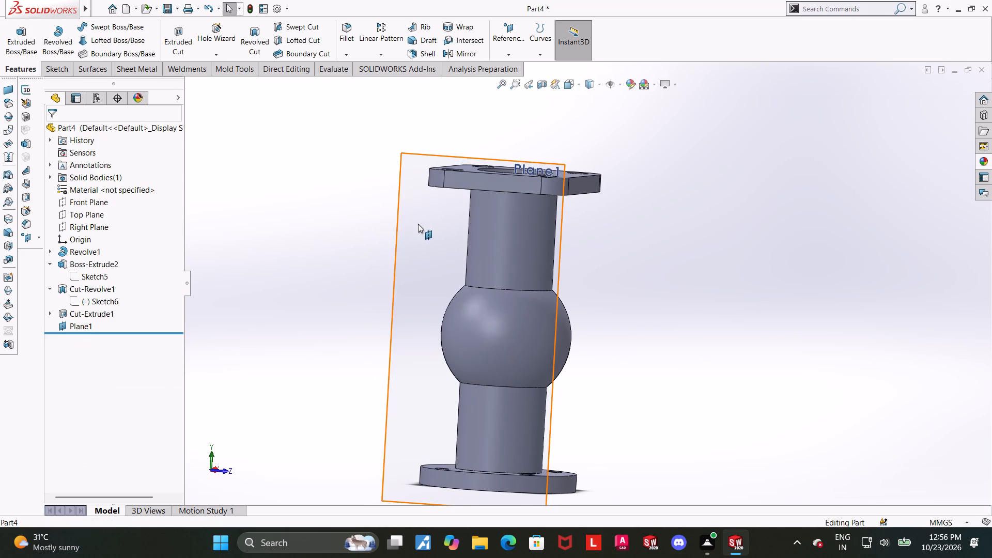
pyautogui.click(457, 197)
pyautogui.click(107, 333)
pyautogui.click(133, 317)
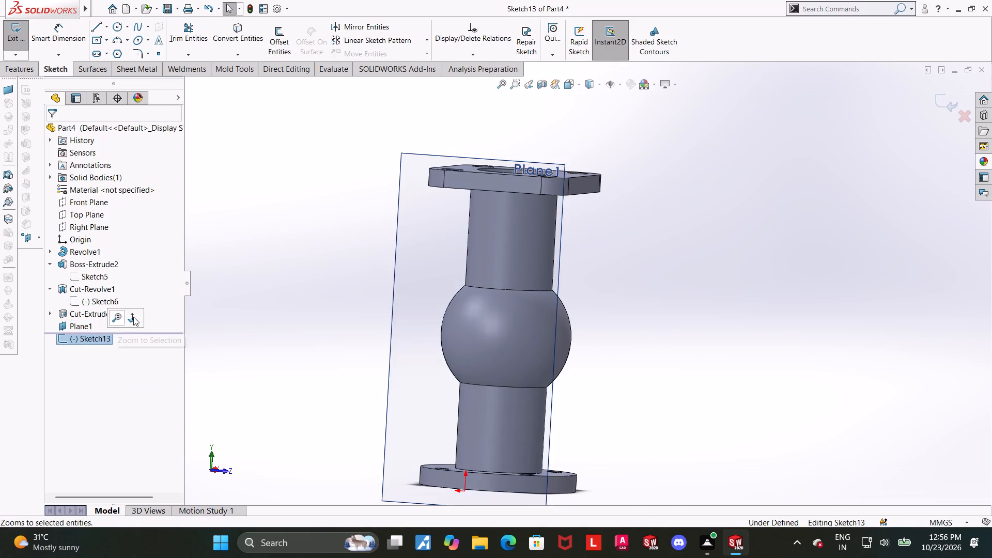
pyautogui.click(118, 31)
pyautogui.scroll(4, 605, 134)
pyautogui.scroll(-3, 632, 223)
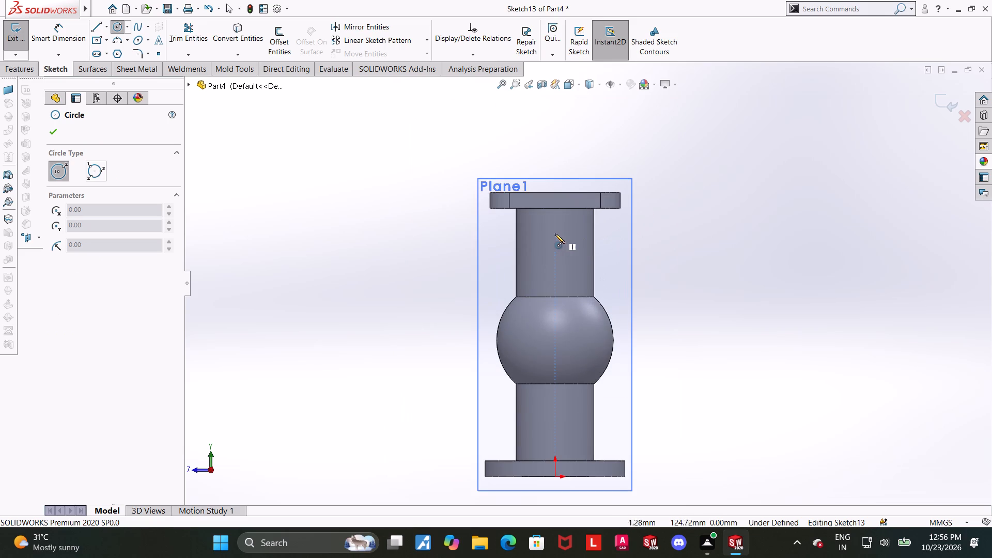
pyautogui.click(553, 234)
pyautogui.click(591, 226)
pyautogui.press('Escape')
# Dimension the circle's centre 20 mm below the top edge of the upper flange.
pyautogui.moveTo(705, 245); pyautogui.dragTo(647, 256, button='middle')
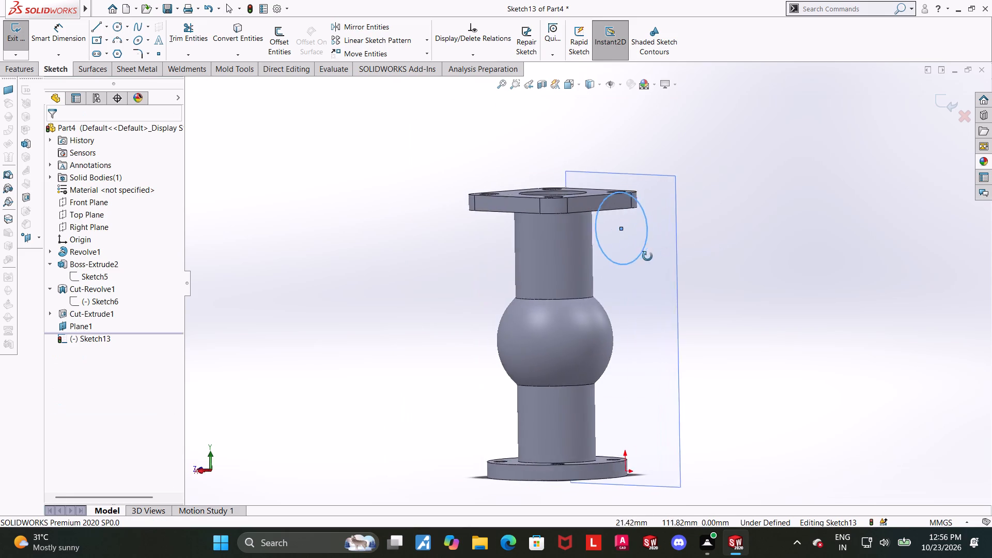
pyautogui.moveTo(647, 256); pyautogui.dragTo(471, 267, button='middle')
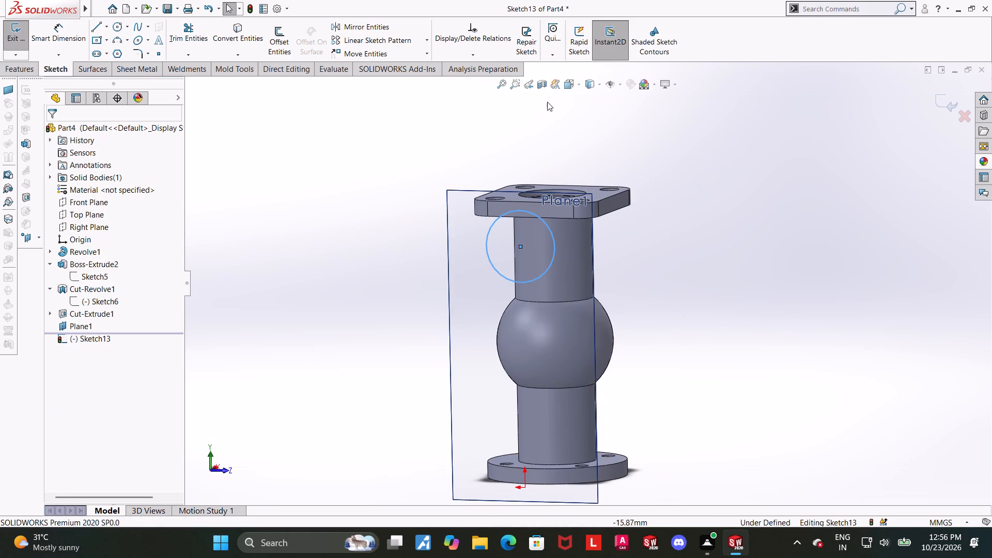
pyautogui.scroll(2, 683, 234)
pyautogui.click(570, 85)
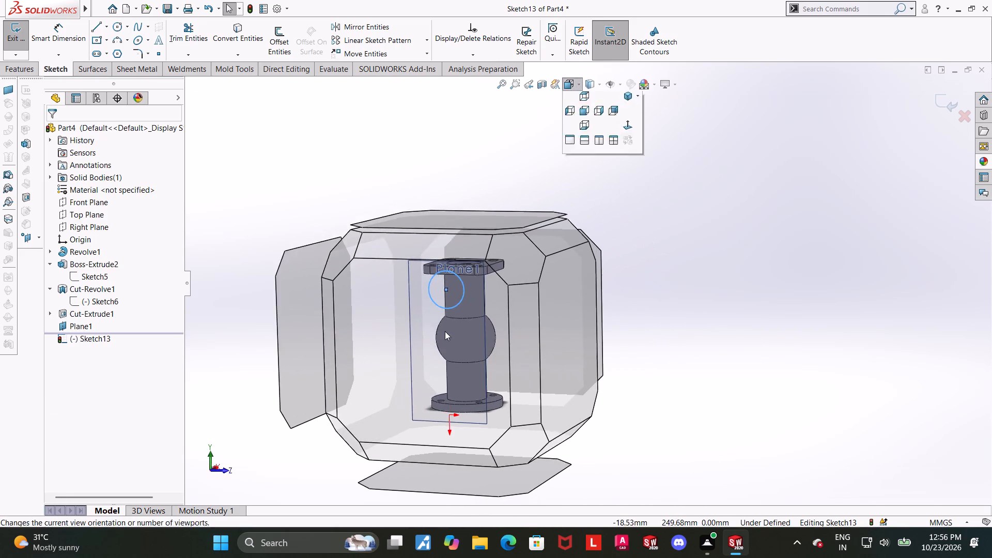
pyautogui.click(445, 331)
pyautogui.scroll(2, 853, 274)
pyautogui.click(837, 274)
pyautogui.scroll(-1, 766, 207)
pyautogui.scroll(2, 735, 205)
pyautogui.scroll(-1, 644, 213)
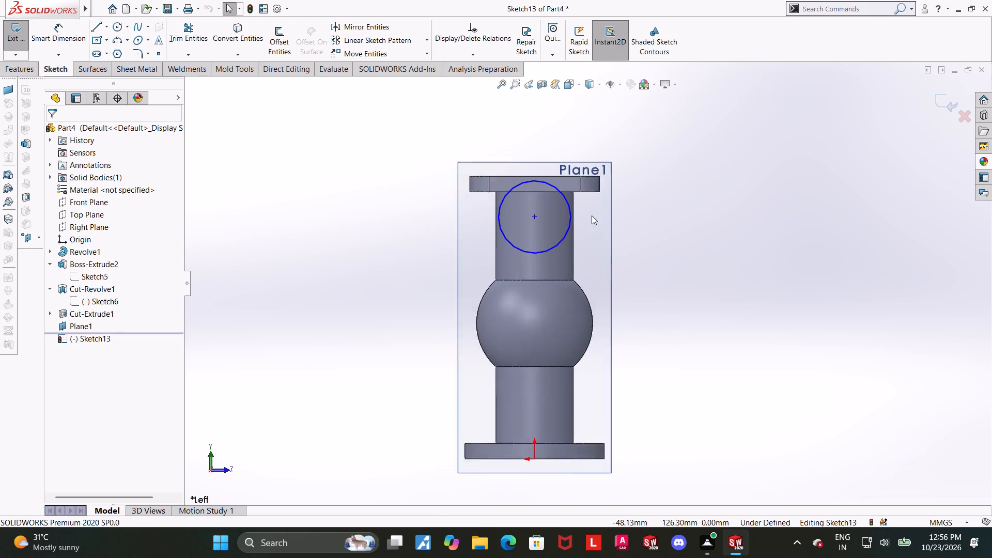
pyautogui.scroll(-3, 592, 215)
pyautogui.click(57, 33)
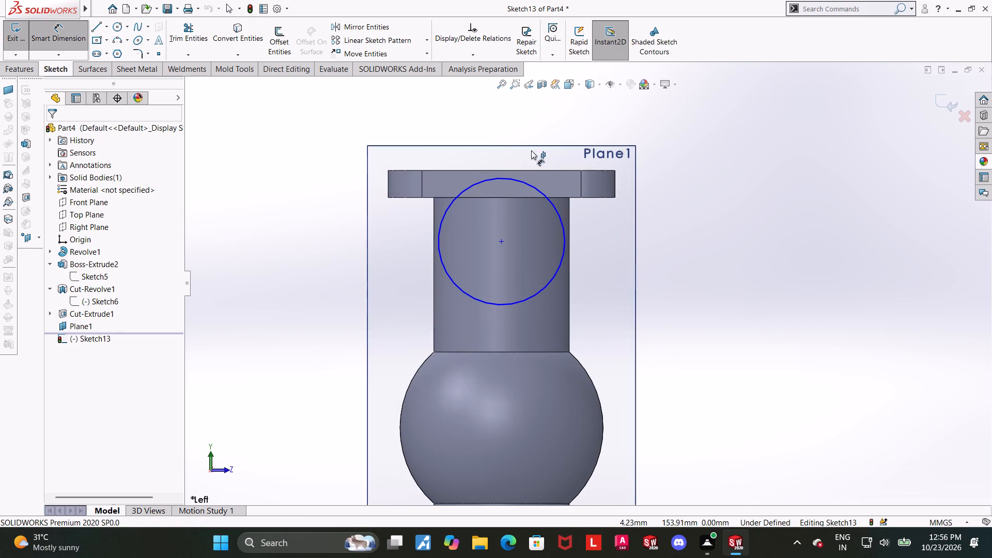
pyautogui.click(539, 168)
pyautogui.click(539, 169)
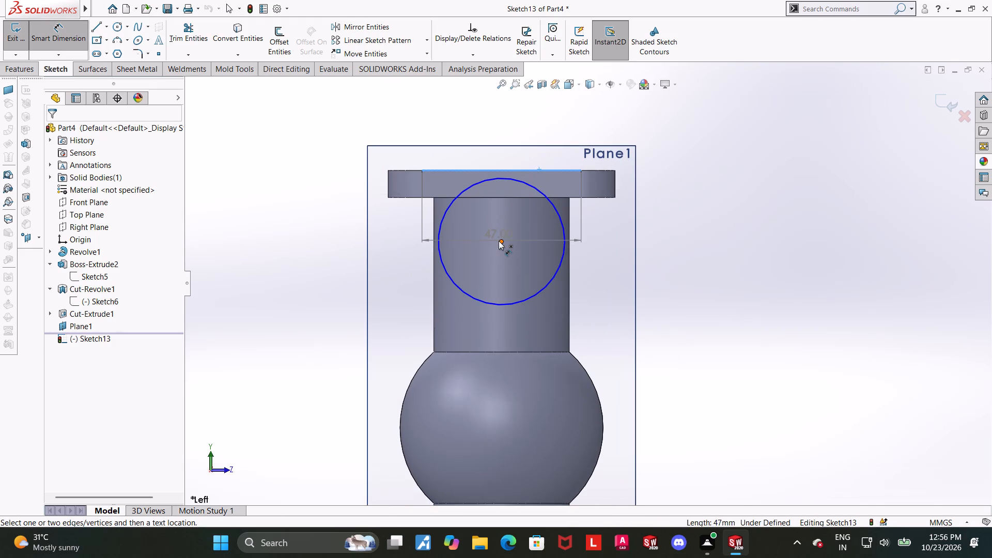
pyautogui.click(499, 241)
pyautogui.click(709, 246)
pyautogui.write('20')
pyautogui.press('Return')
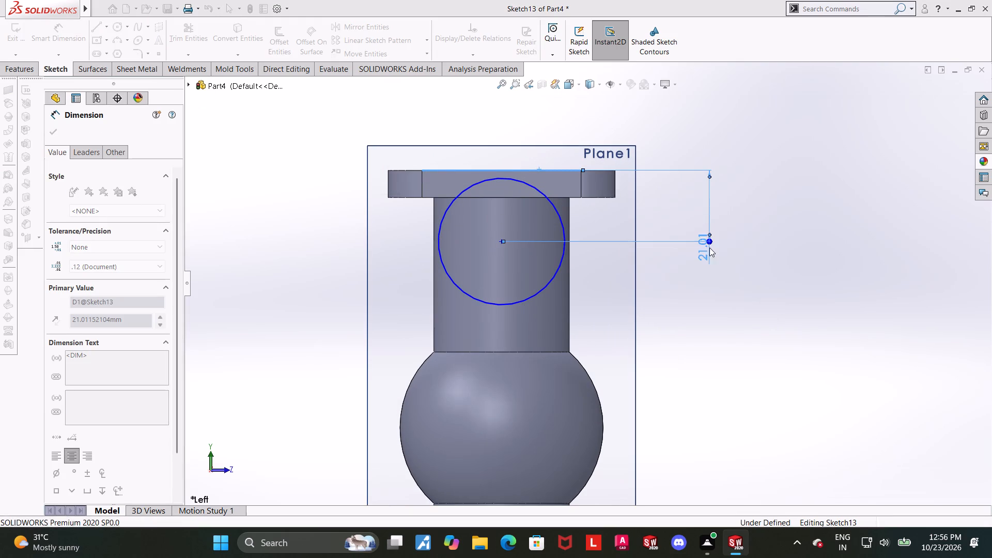
pyautogui.press('Escape')
pyautogui.press('Escape')
# Dimension the circle's diameter as 30 mm.
pyautogui.click(64, 30)
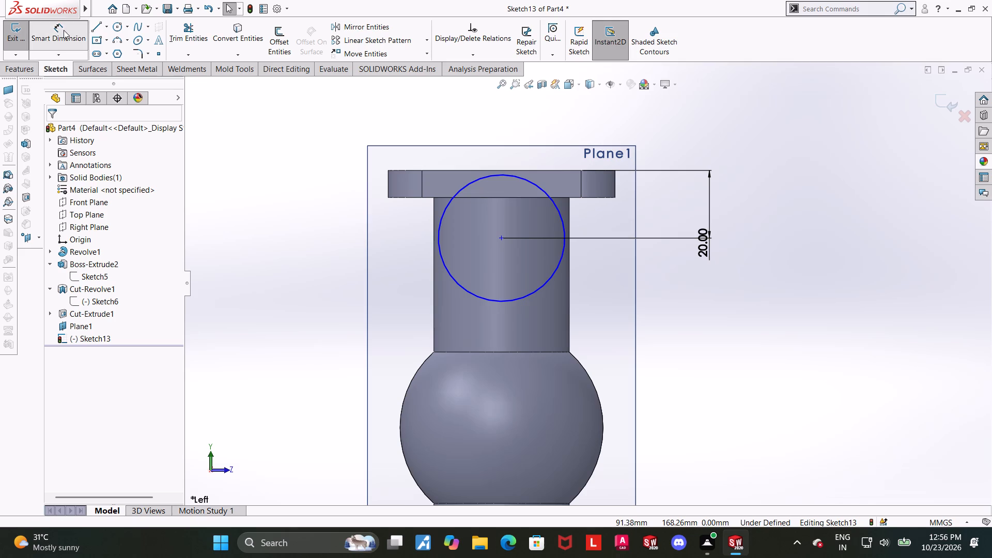
pyautogui.scroll(1, 406, 181)
pyautogui.scroll(-1, 517, 198)
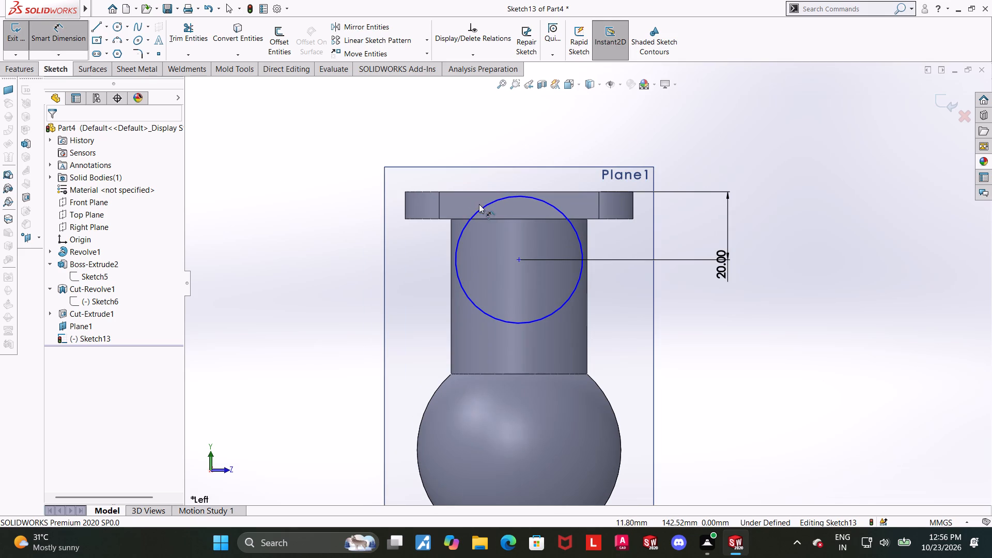
pyautogui.click(482, 206)
pyautogui.click(492, 138)
pyautogui.write('30')
pyautogui.press('Return')
pyautogui.press('Escape')
pyautogui.press('Escape')
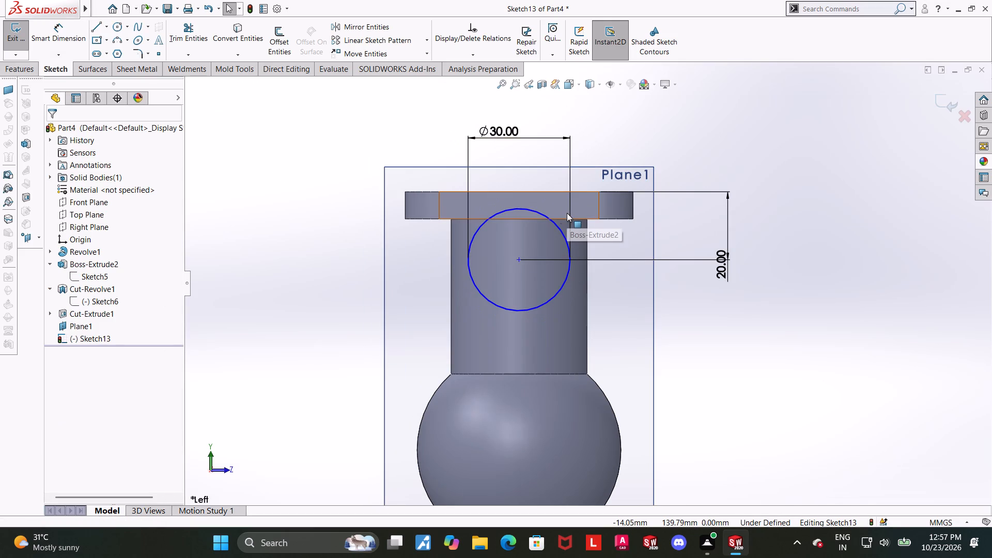
pyautogui.click(737, 280)
pyautogui.click(782, 323)
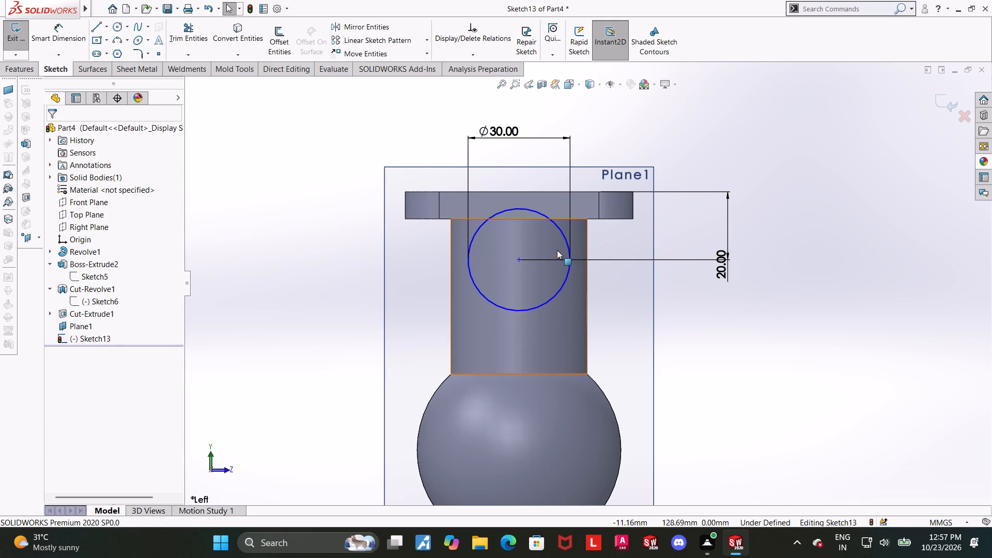
# Add a Vertical relation between the origin and the circle's centre.
pyautogui.scroll(5, 536, 255)
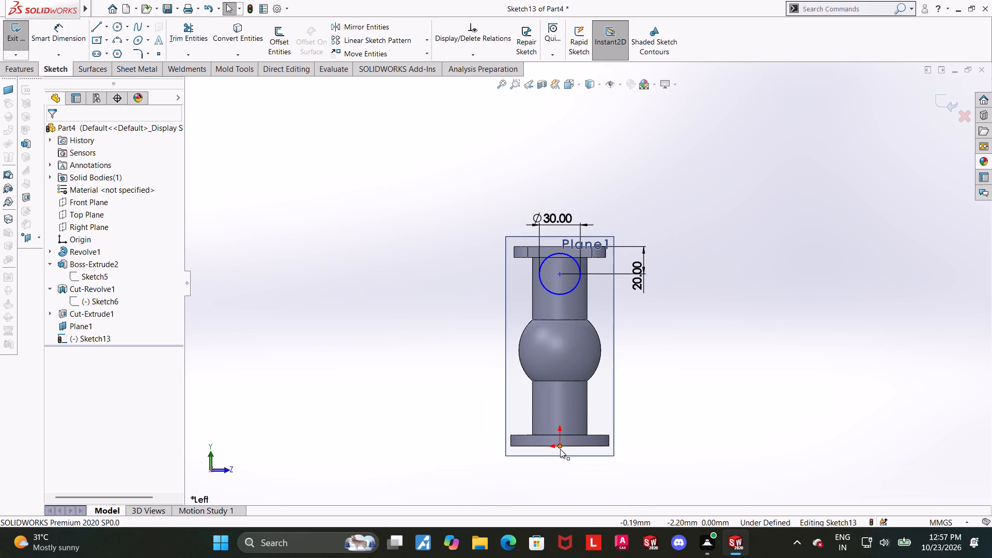
pyautogui.click(560, 449)
pyautogui.keyDown('ctrl'); pyautogui.click(558, 275); pyautogui.keyUp('ctrl')
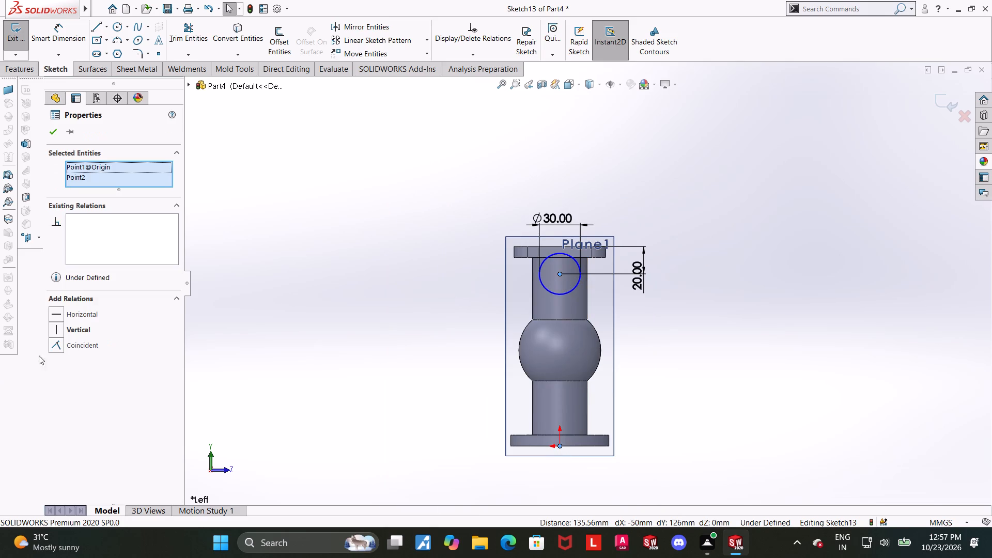
pyautogui.click(56, 333)
pyautogui.click(833, 311)
# Sketch a smaller concentric circle about 19 mm in diameter inside the 30 mm circle.
pyautogui.scroll(-4, 662, 249)
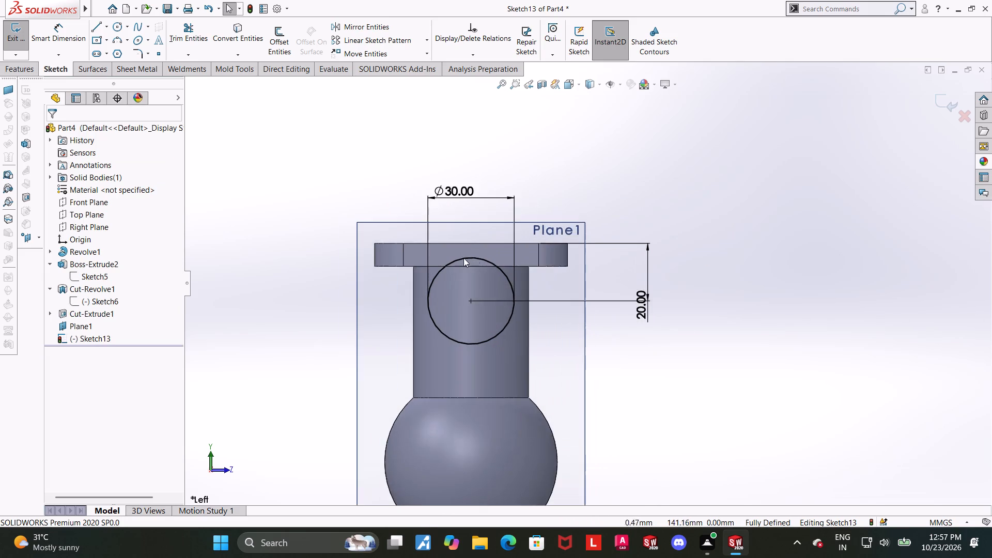
pyautogui.scroll(-2, 461, 258)
pyautogui.click(118, 32)
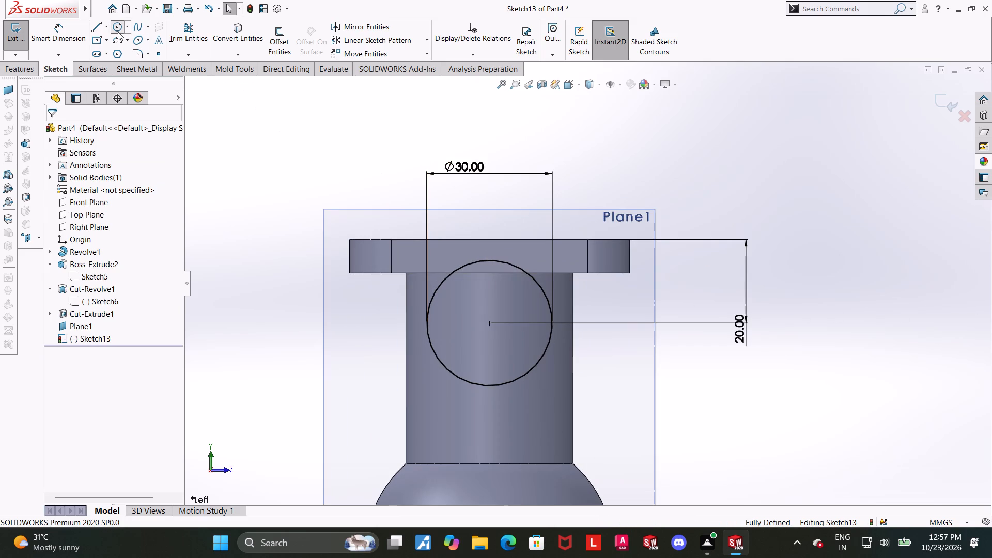
pyautogui.click(490, 325)
pyautogui.click(523, 301)
pyautogui.press('Escape')
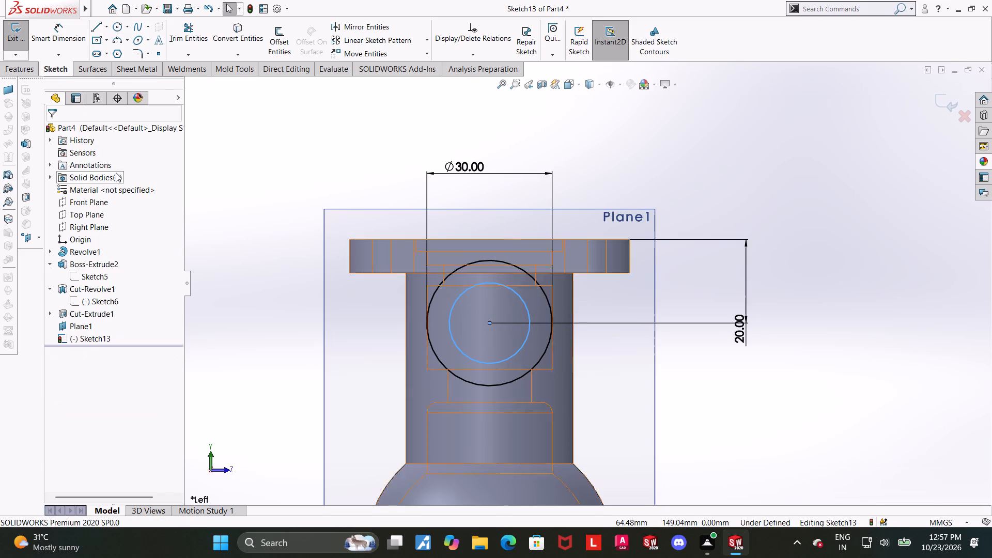
# Dimension the inner circle's diameter as 20 mm.
pyautogui.click(58, 38)
pyautogui.click(468, 357)
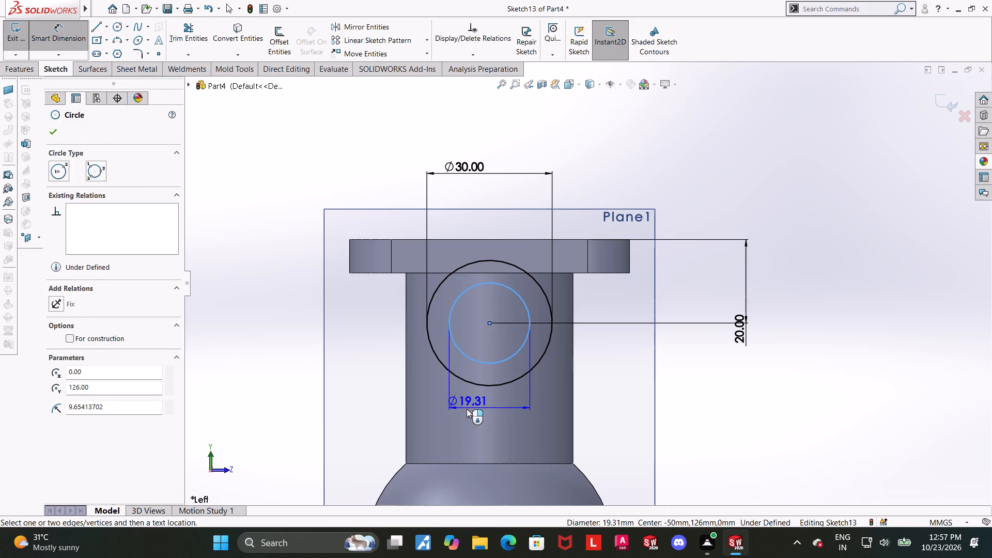
pyautogui.click(467, 409)
pyautogui.write('20')
pyautogui.press('Return')
pyautogui.press('Escape')
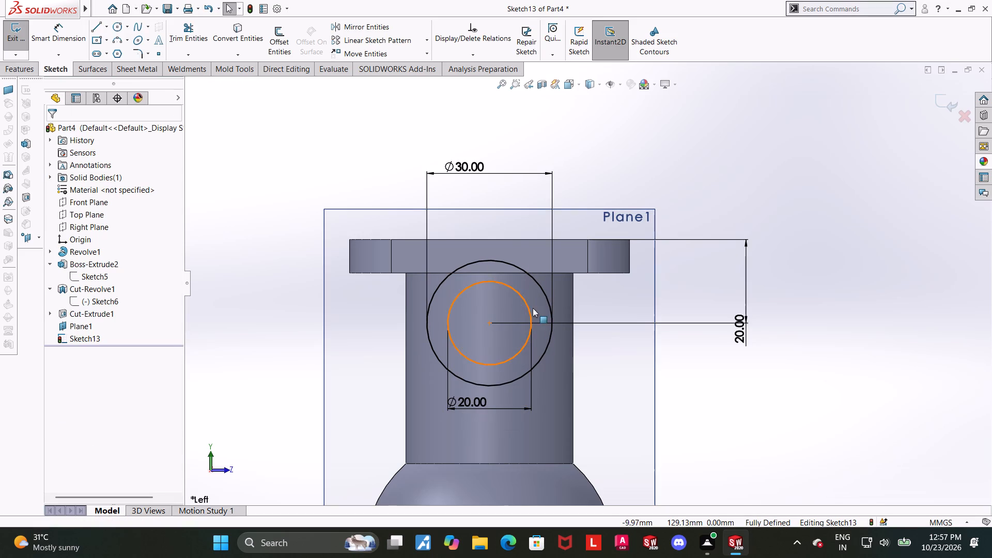
# Extrude the ring between the 30 mm and 20 mm circles Up To Surface, ending at the neck's cylindrical face.
pyautogui.click(946, 94)
pyautogui.scroll(2, 693, 248)
pyautogui.moveTo(681, 256); pyautogui.dragTo(626, 277, button='middle')
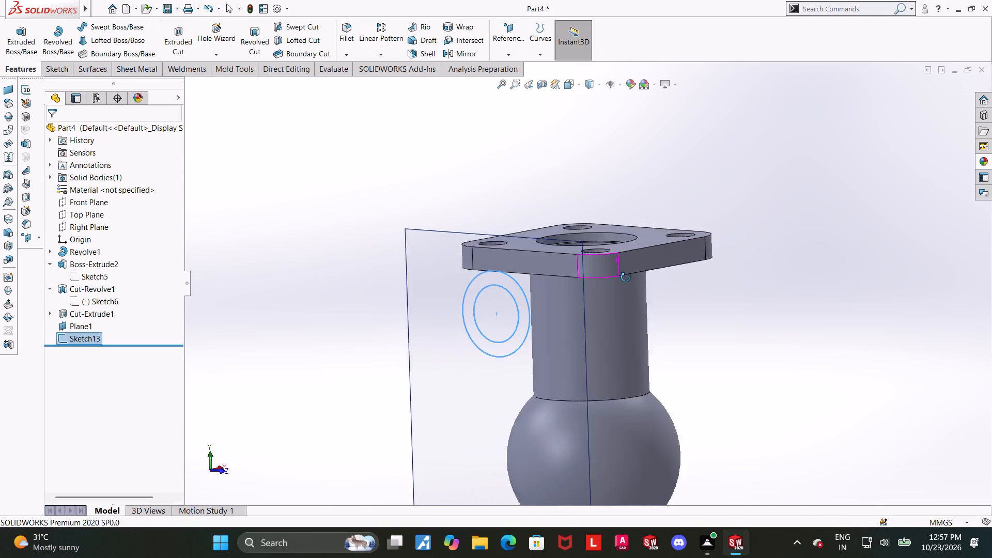
pyautogui.moveTo(626, 277); pyautogui.dragTo(615, 282, button='middle')
pyautogui.scroll(-1, 827, 331)
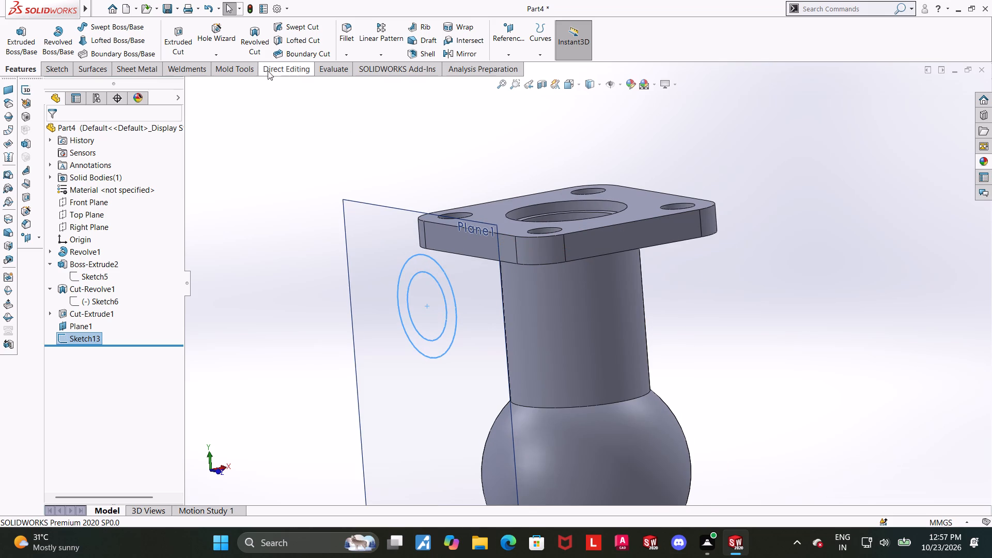
pyautogui.click(8, 43)
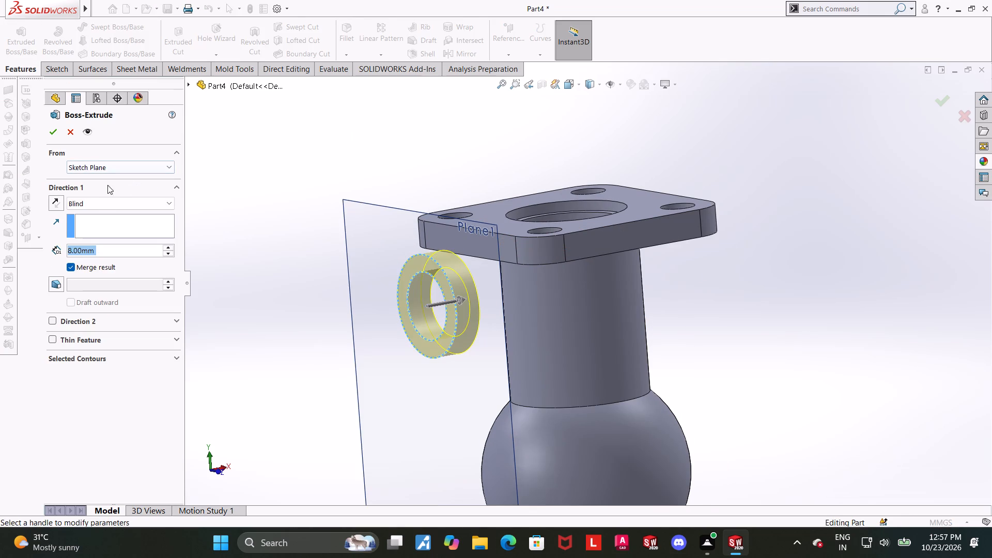
pyautogui.click(107, 198)
pyautogui.click(107, 248)
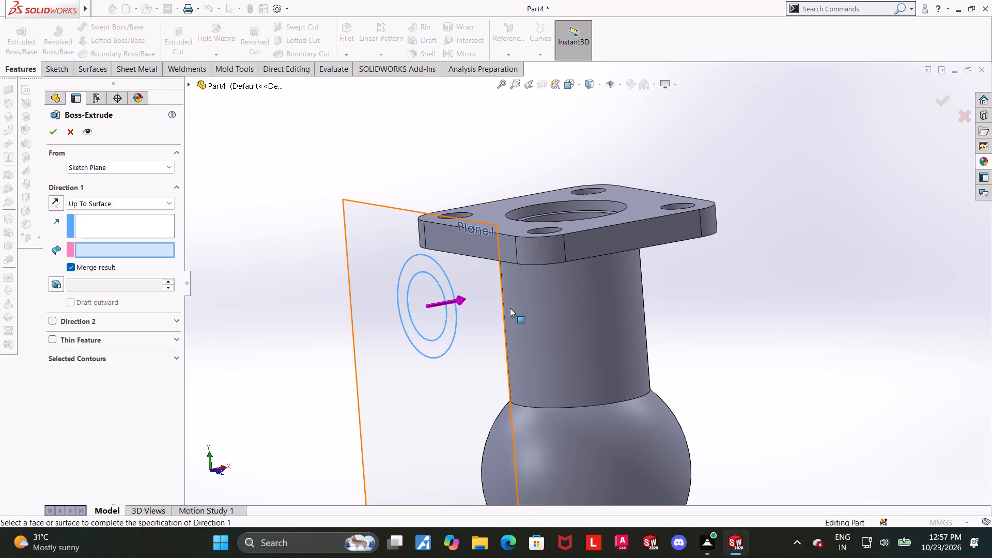
pyautogui.click(517, 309)
pyautogui.click(54, 133)
pyautogui.click(822, 326)
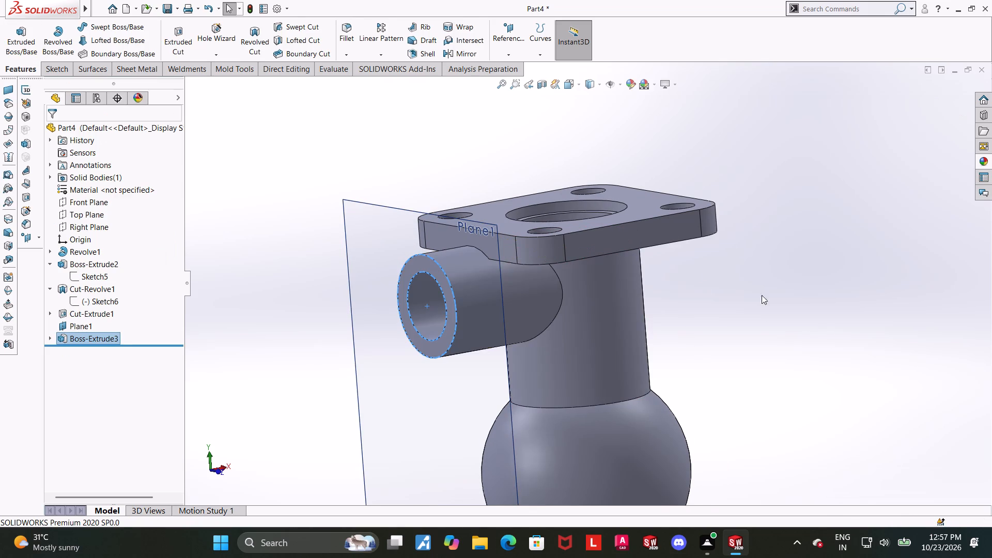
# Open a new sketch on Plane1 at the outer end of the side port.
pyautogui.moveTo(657, 272); pyautogui.dragTo(598, 254, button='middle')
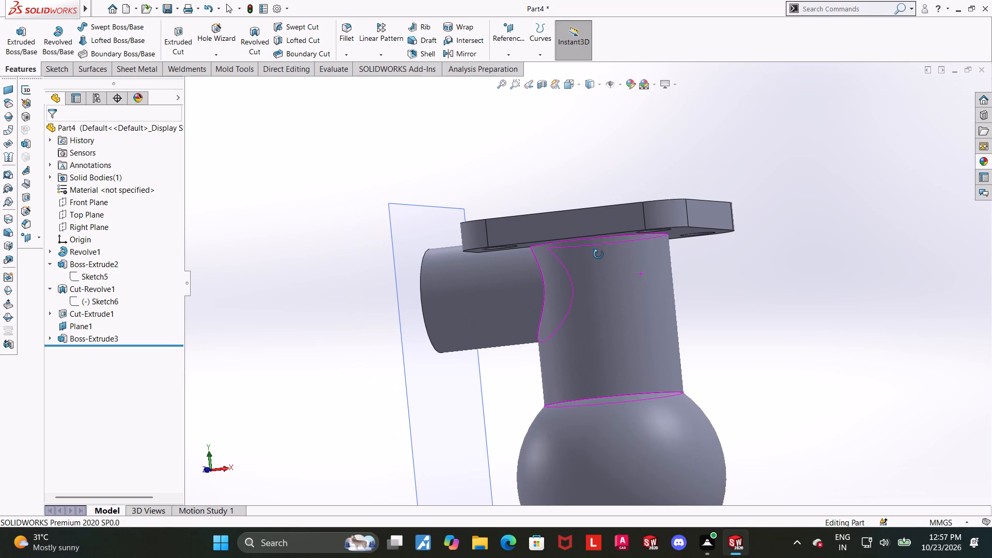
pyautogui.moveTo(598, 254); pyautogui.dragTo(678, 266, button='middle')
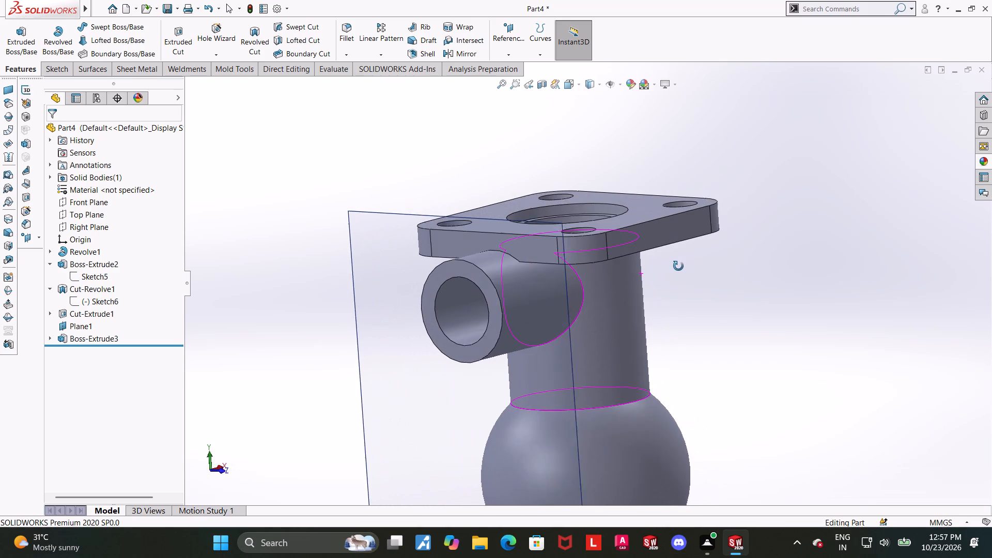
pyautogui.moveTo(678, 266); pyautogui.dragTo(744, 289, button='middle')
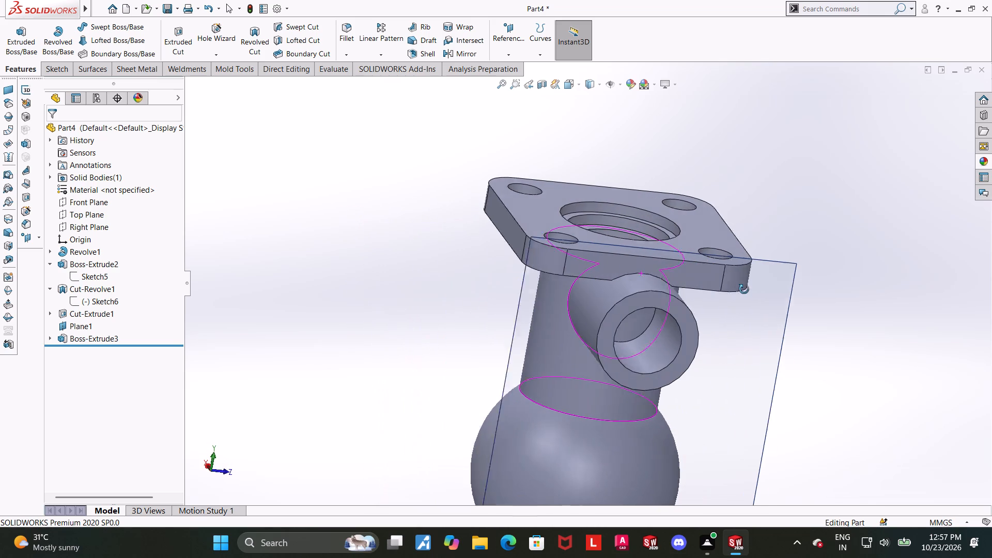
pyautogui.moveTo(744, 289); pyautogui.dragTo(743, 288, button='middle')
pyautogui.click(857, 361)
pyautogui.click(722, 338)
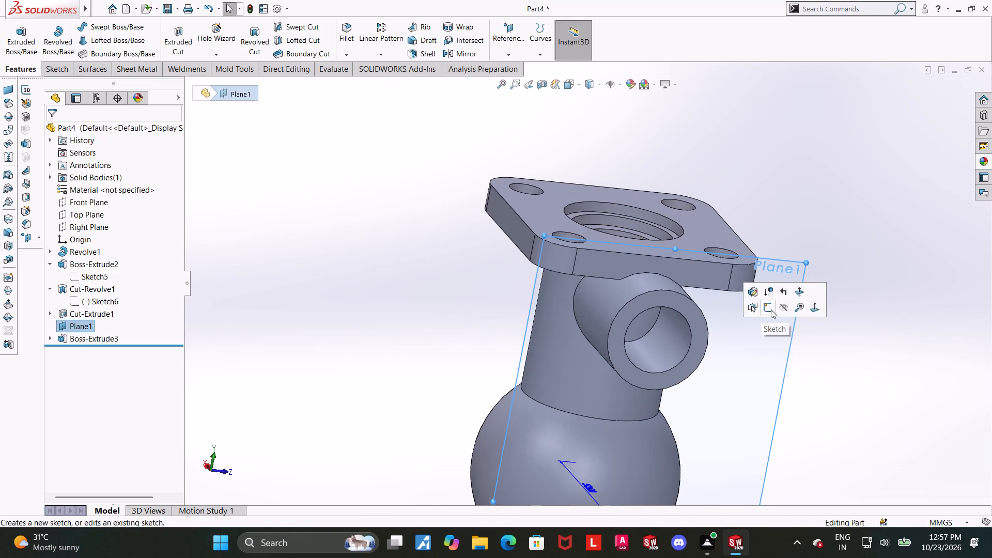
pyautogui.click(771, 309)
pyautogui.click(107, 349)
pyautogui.click(134, 335)
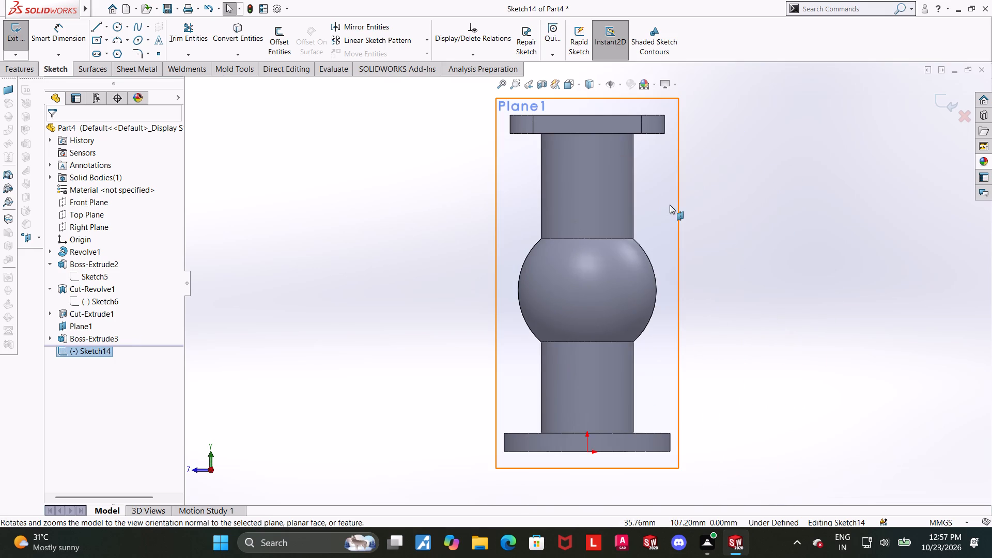
pyautogui.scroll(3, 646, 169)
pyautogui.moveTo(615, 224); pyautogui.dragTo(729, 238, button='middle')
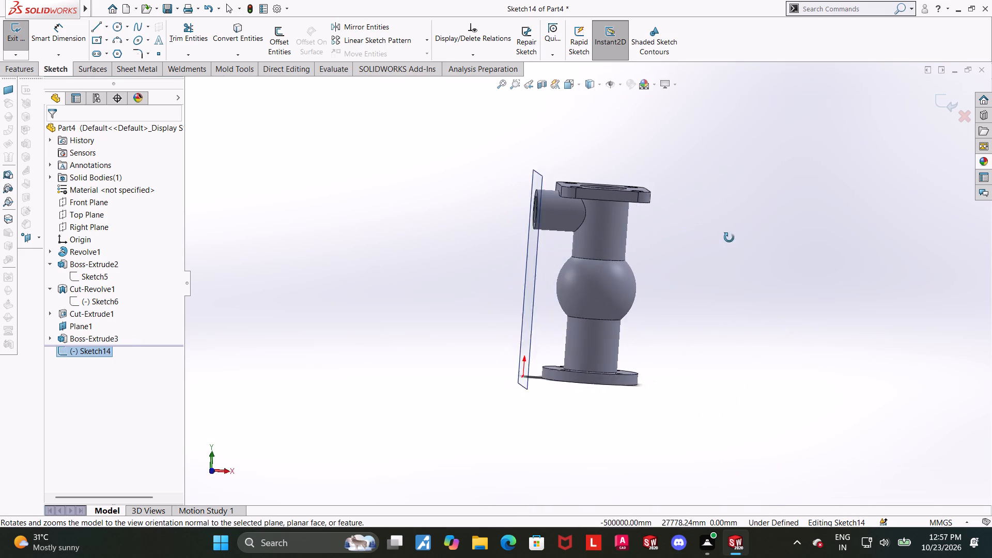
pyautogui.moveTo(729, 238); pyautogui.dragTo(785, 243, button='middle')
pyautogui.click(567, 82)
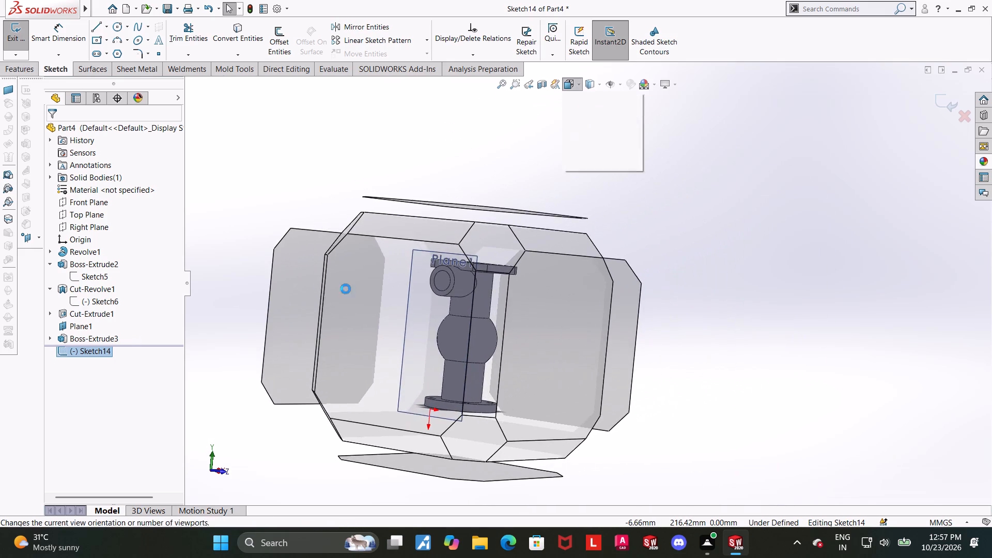
pyautogui.click(346, 289)
pyautogui.scroll(4, 661, 278)
pyautogui.scroll(-4, 655, 211)
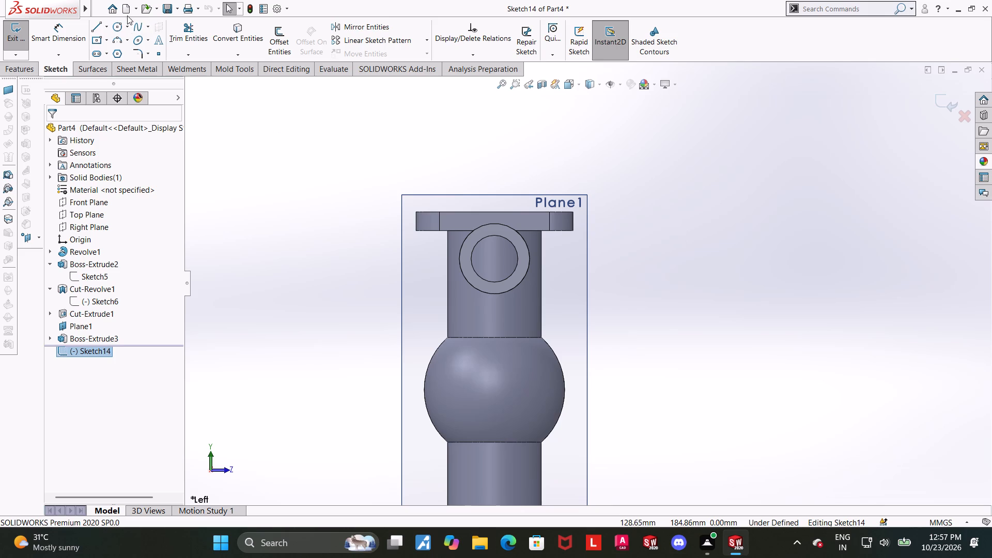
# Sketch a circle about 48 mm in diameter centred on the side port's axis.
pyautogui.click(115, 27)
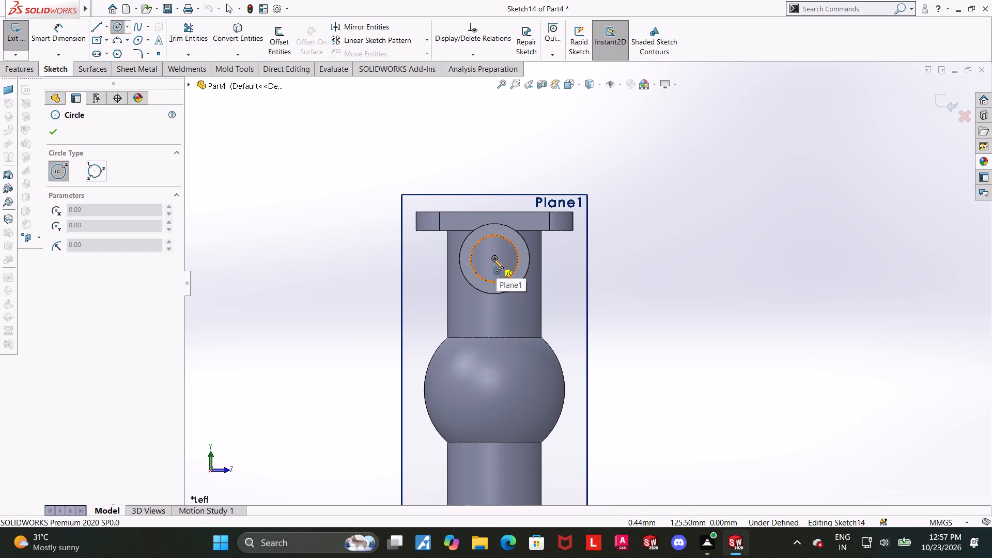
pyautogui.click(493, 259)
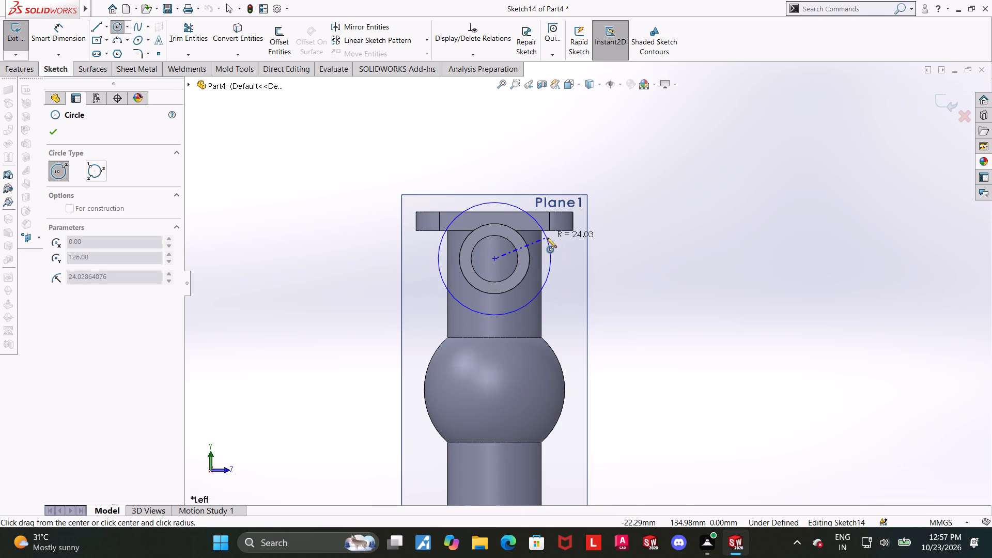
pyautogui.click(547, 238)
pyautogui.press('Escape')
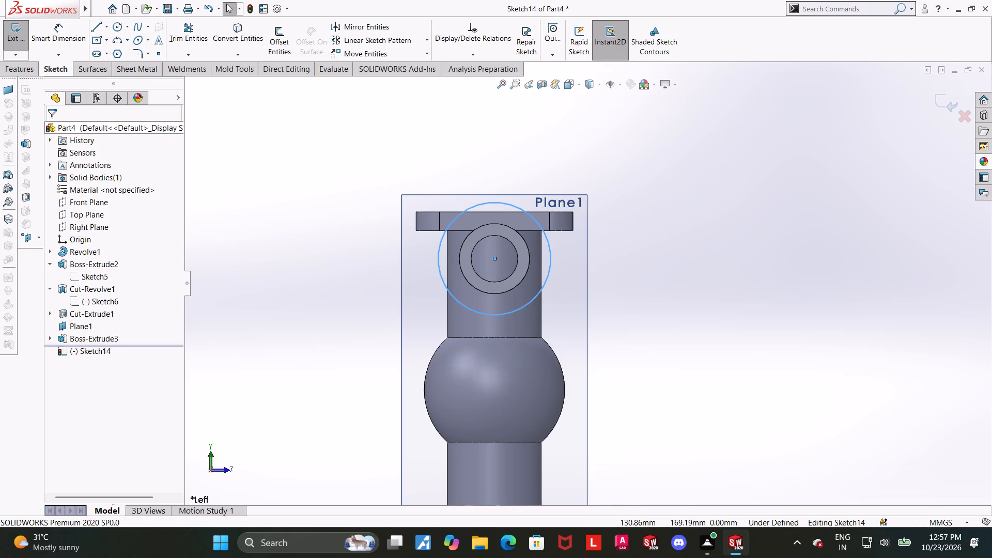
# Dimension the new circle's diameter as 70 mm.
pyautogui.click(71, 38)
pyautogui.click(492, 202)
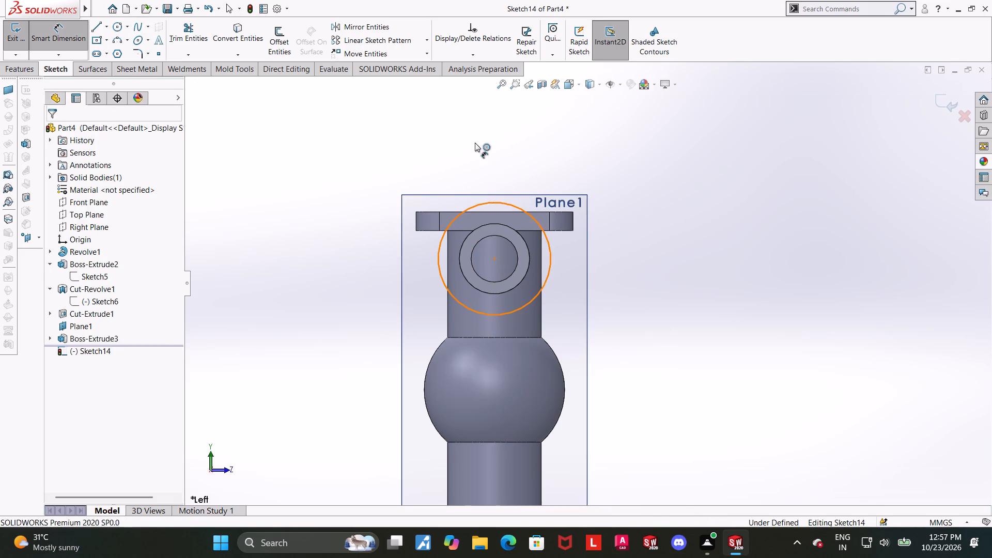
pyautogui.click(472, 140)
pyautogui.write('70')
pyautogui.press('Return')
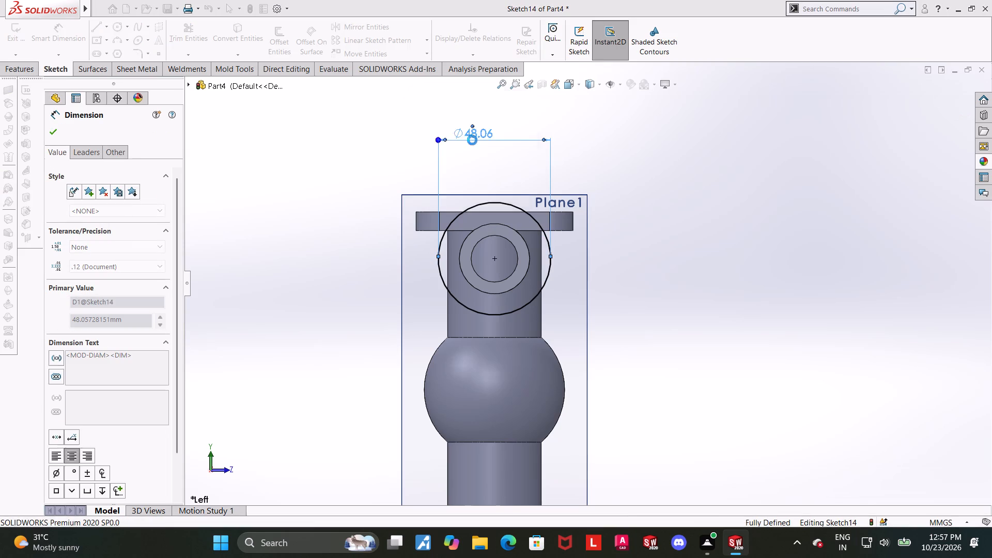
pyautogui.press('Escape')
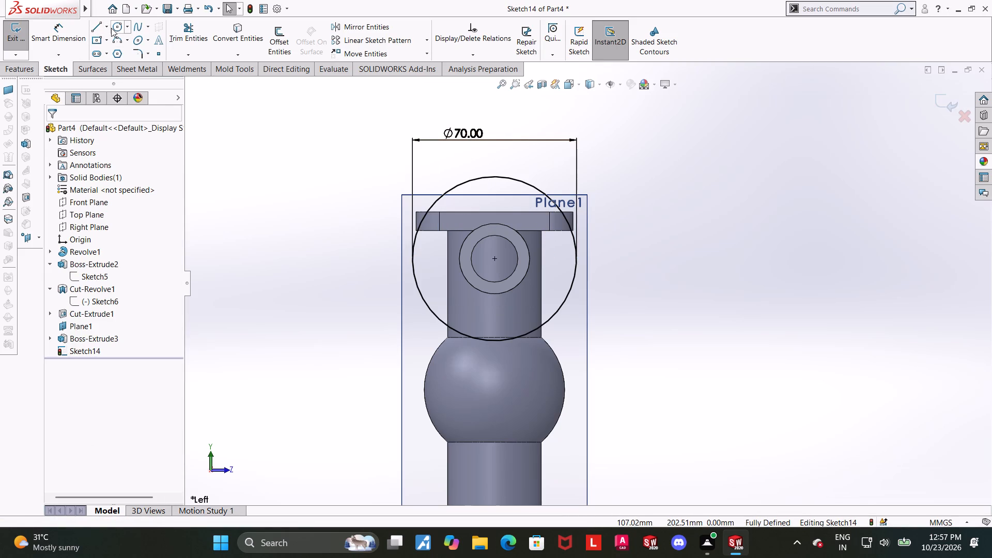
# Sketch a concentric circle about 60 mm in diameter inside the 70 mm circle and make it construction geometry.
pyautogui.click(111, 28)
pyautogui.scroll(-2, 462, 267)
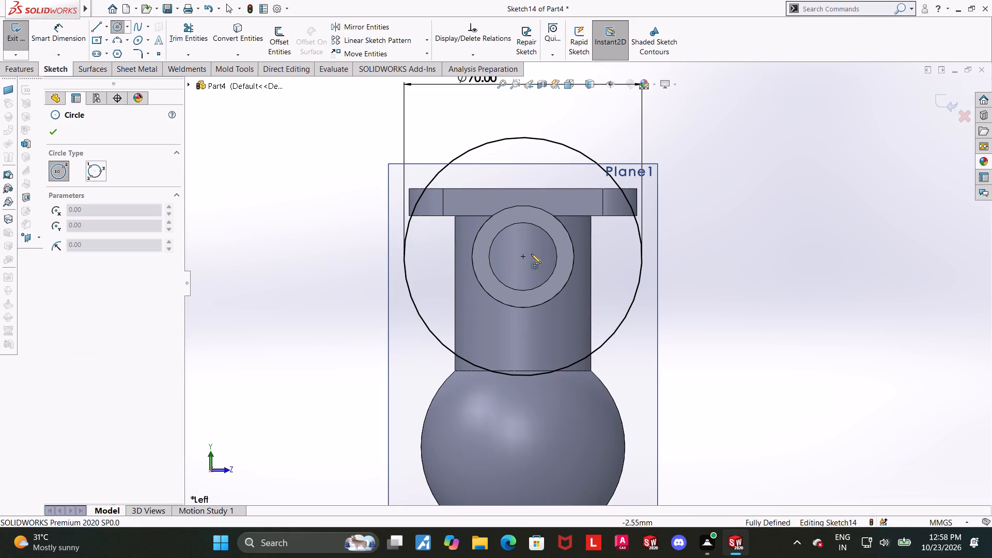
pyautogui.click(524, 254)
pyautogui.click(570, 167)
pyautogui.press('Escape')
pyautogui.press('Escape')
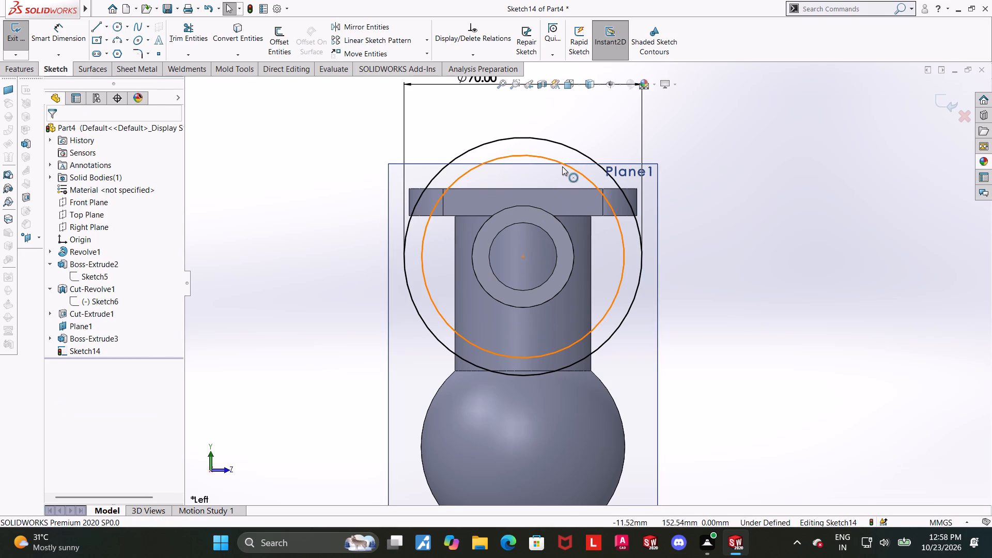
pyautogui.click(562, 166)
pyautogui.click(612, 135)
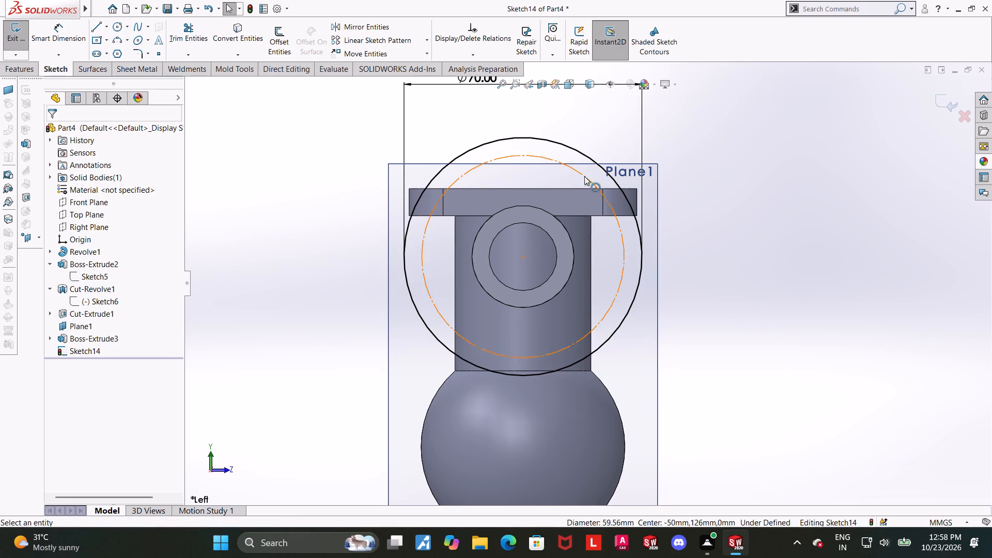
pyautogui.press('Escape')
# Dimension the construction circle's diameter as 58 mm.
pyautogui.click(75, 33)
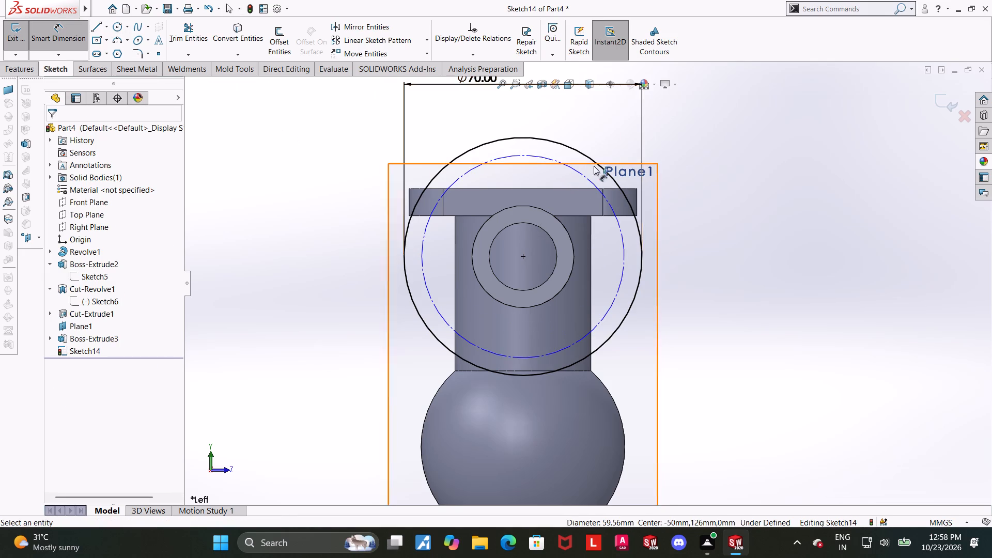
pyautogui.click(575, 171)
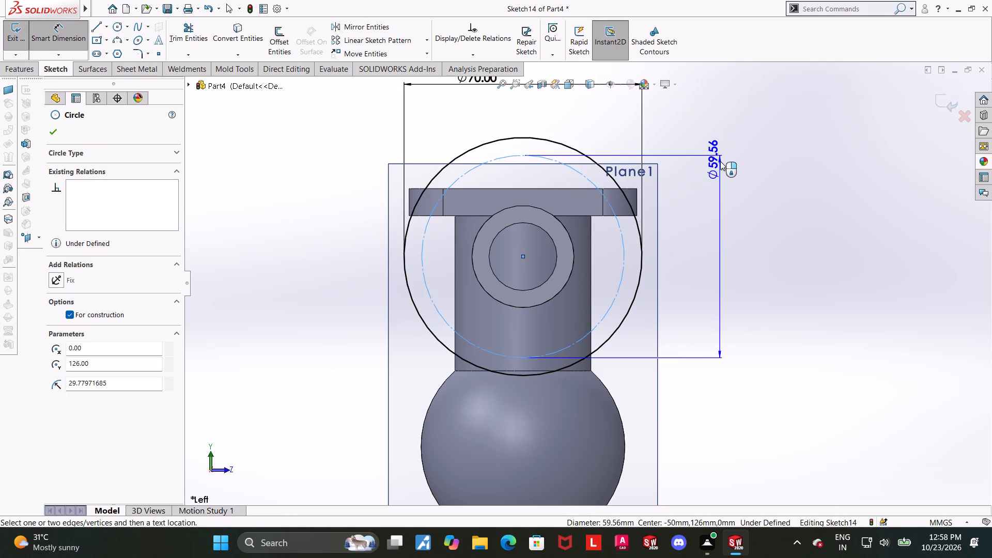
pyautogui.click(721, 163)
pyautogui.write('58')
pyautogui.press('Return')
pyautogui.press('Escape')
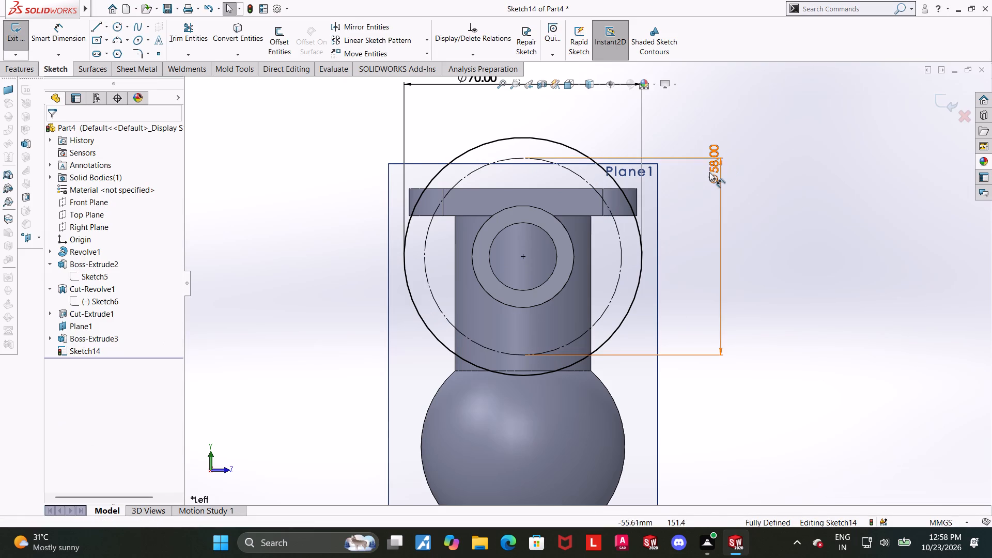
pyautogui.scroll(-1, 707, 174)
pyautogui.press('Escape')
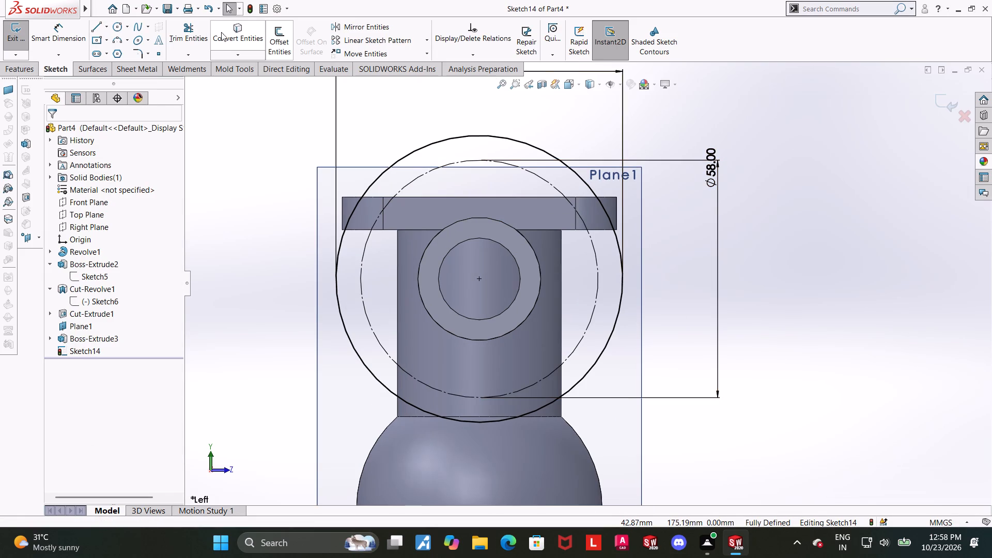
# Convert the side port's inner bore edge into a sketch circle with Convert Entities.
pyautogui.click(246, 29)
pyautogui.click(499, 244)
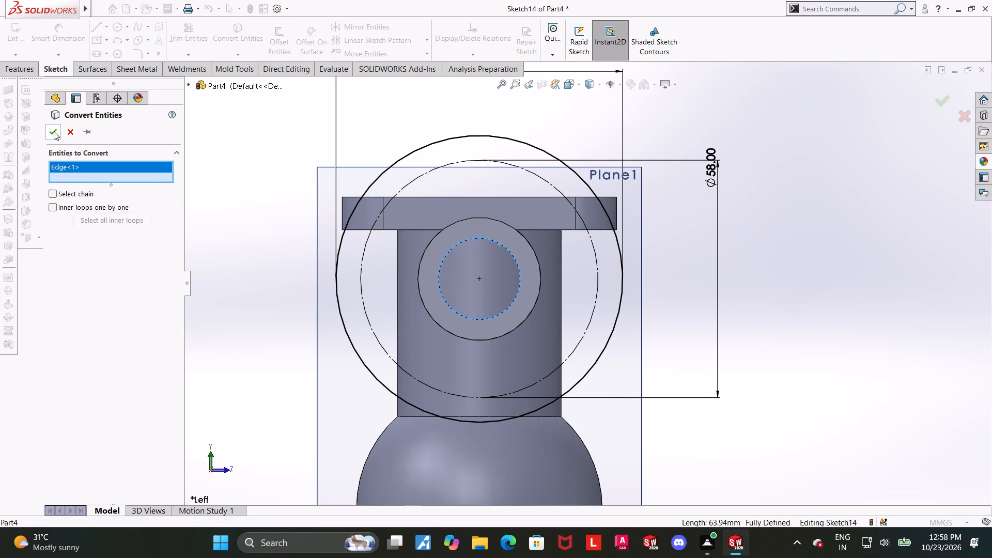
pyautogui.click(55, 131)
pyautogui.click(774, 347)
# Sketch a bolt-hole circle about 8.4 mm in diameter centred on the topmost point of the 58 mm construction circle.
pyautogui.scroll(2, 749, 322)
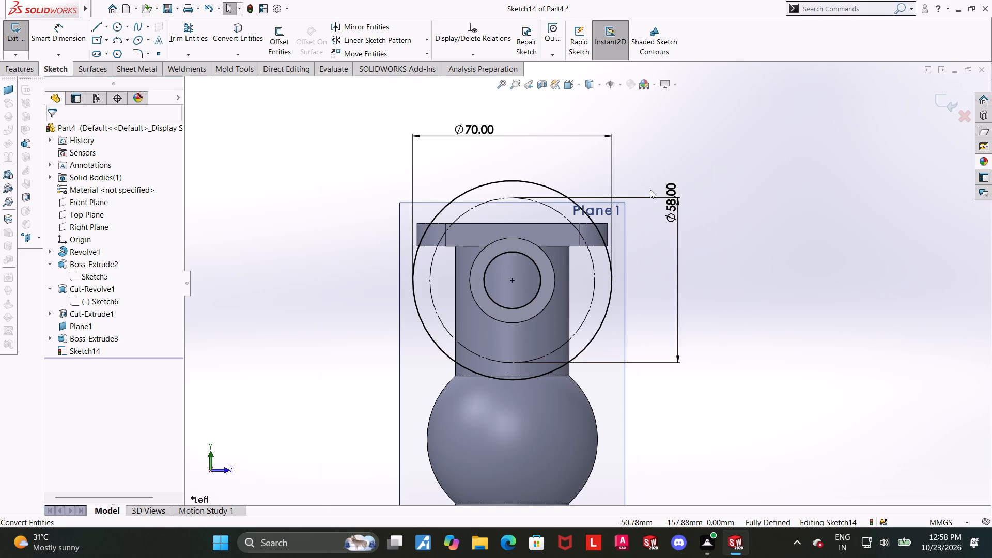
pyautogui.scroll(-1, 600, 198)
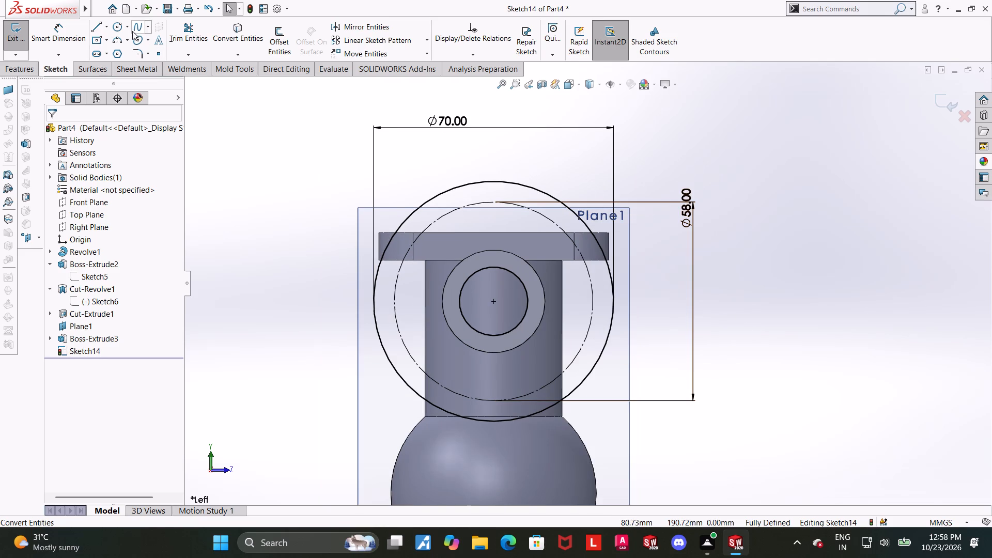
pyautogui.click(113, 29)
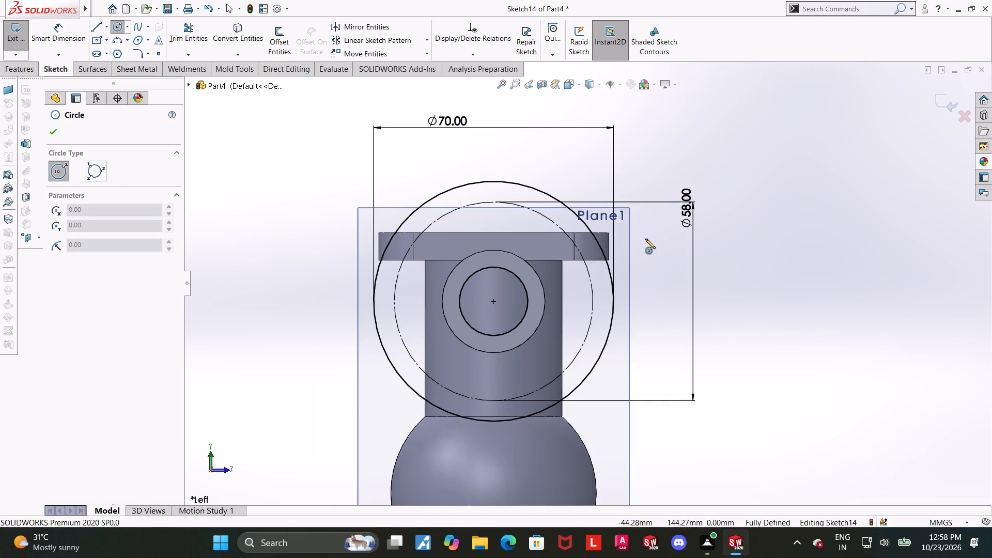
pyautogui.click(494, 201)
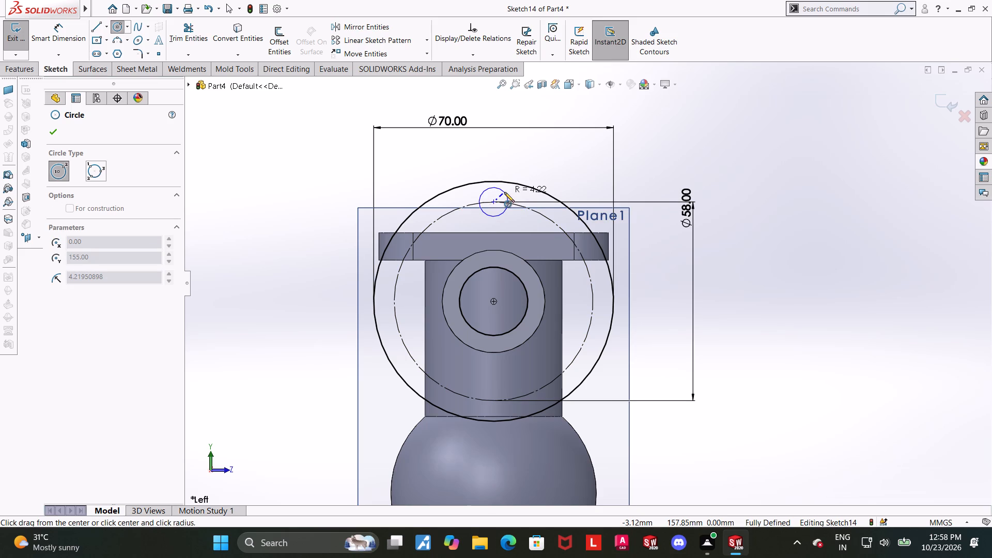
pyautogui.click(504, 192)
pyautogui.press('Escape')
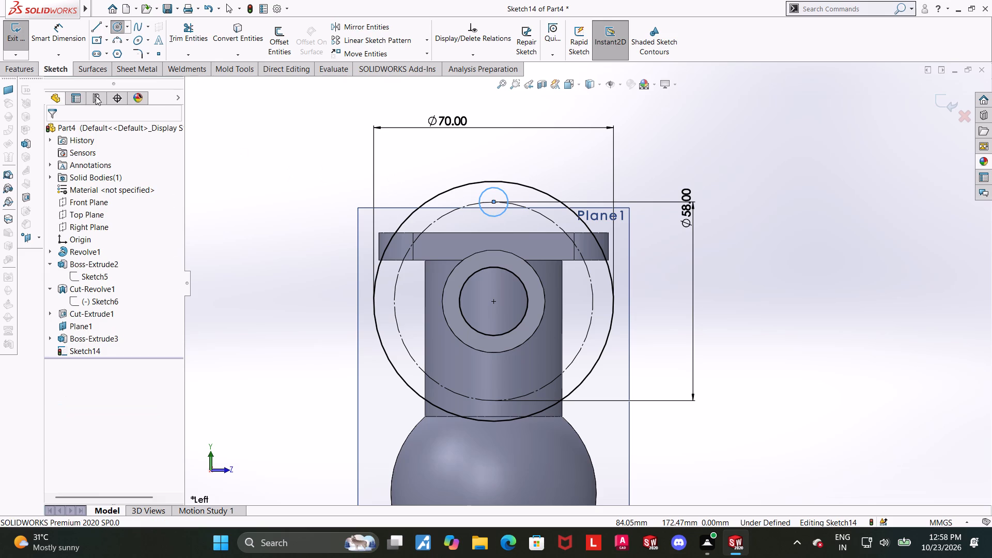
# Dimension the bolt-hole circle's diameter as 7 mm.
pyautogui.click(66, 42)
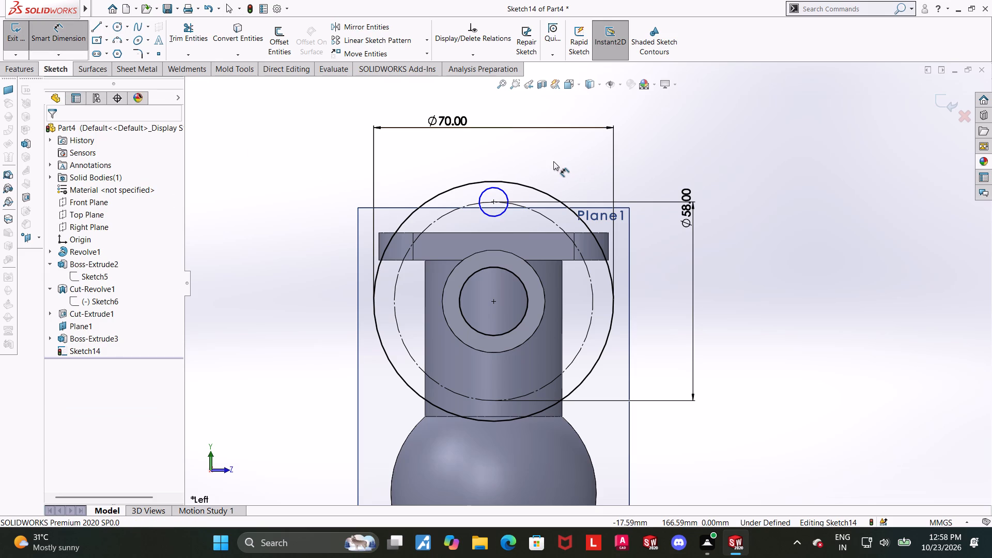
pyautogui.scroll(-1, 553, 168)
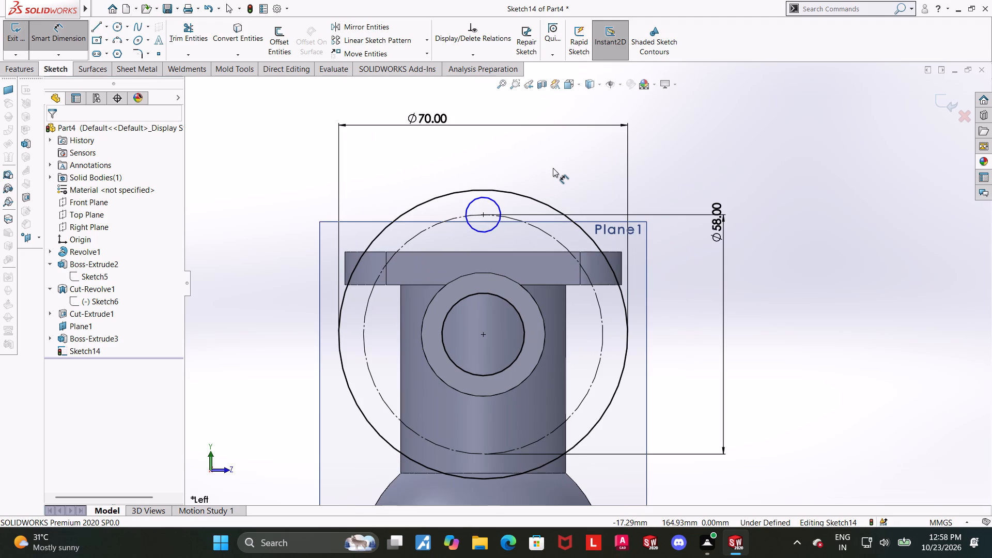
pyautogui.click(496, 200)
pyautogui.click(490, 157)
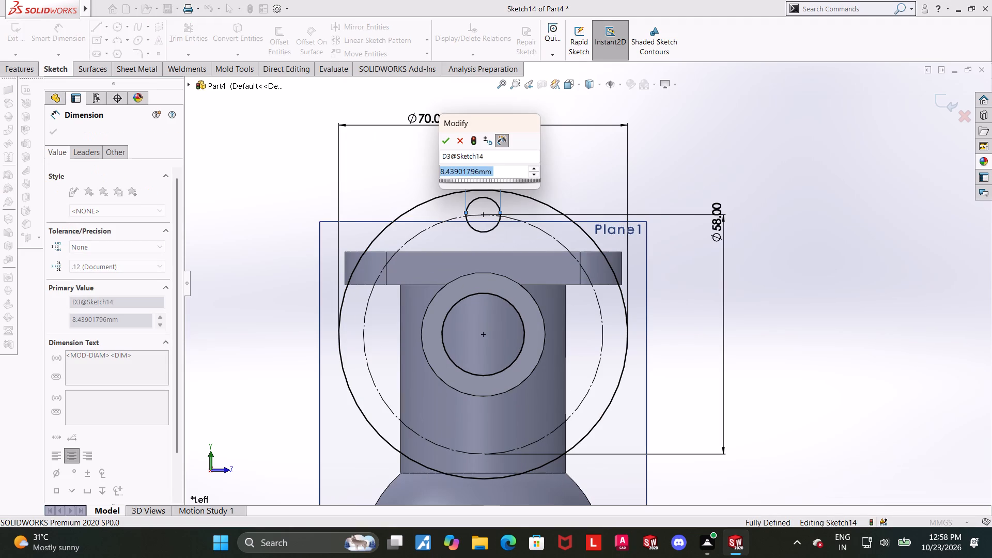
pyautogui.press('7')
pyautogui.press('Return')
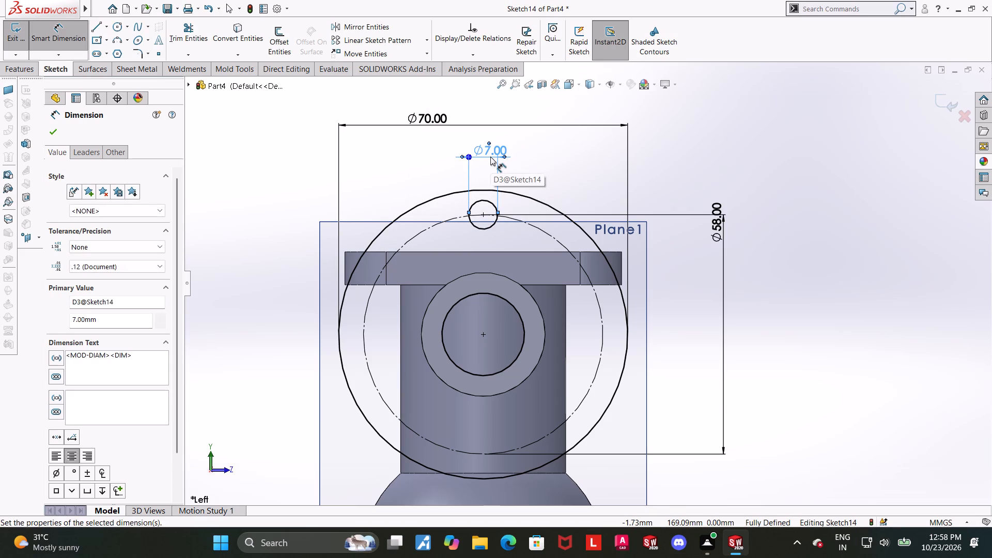
pyautogui.click(792, 259)
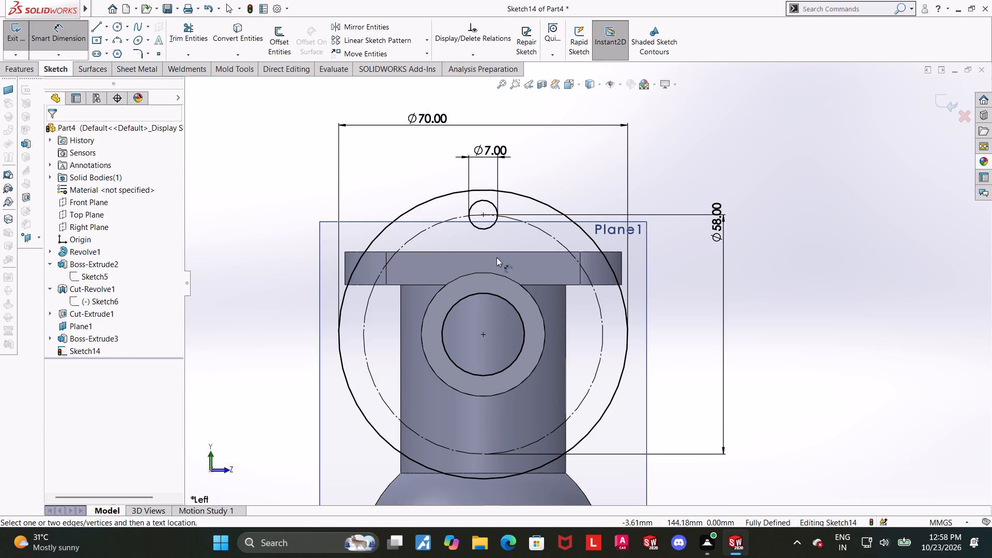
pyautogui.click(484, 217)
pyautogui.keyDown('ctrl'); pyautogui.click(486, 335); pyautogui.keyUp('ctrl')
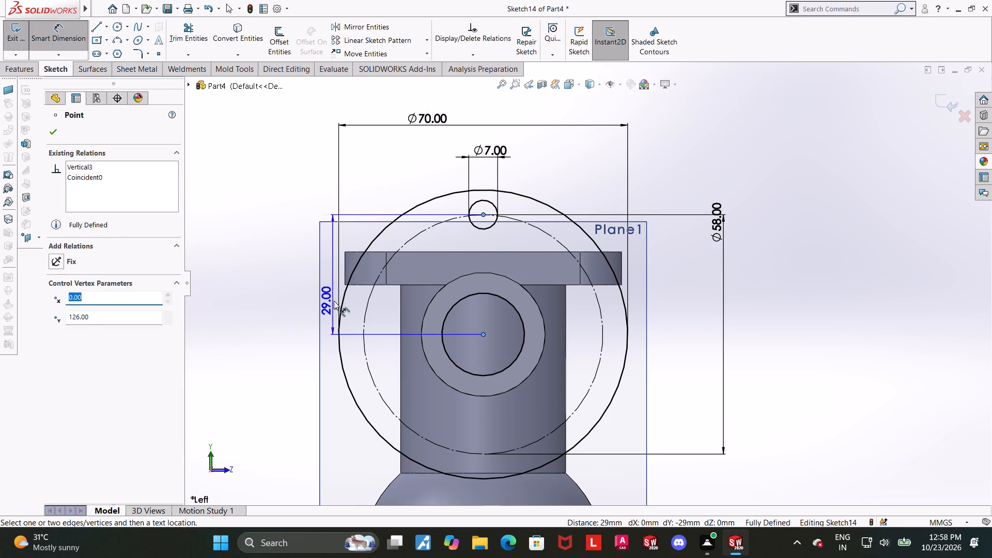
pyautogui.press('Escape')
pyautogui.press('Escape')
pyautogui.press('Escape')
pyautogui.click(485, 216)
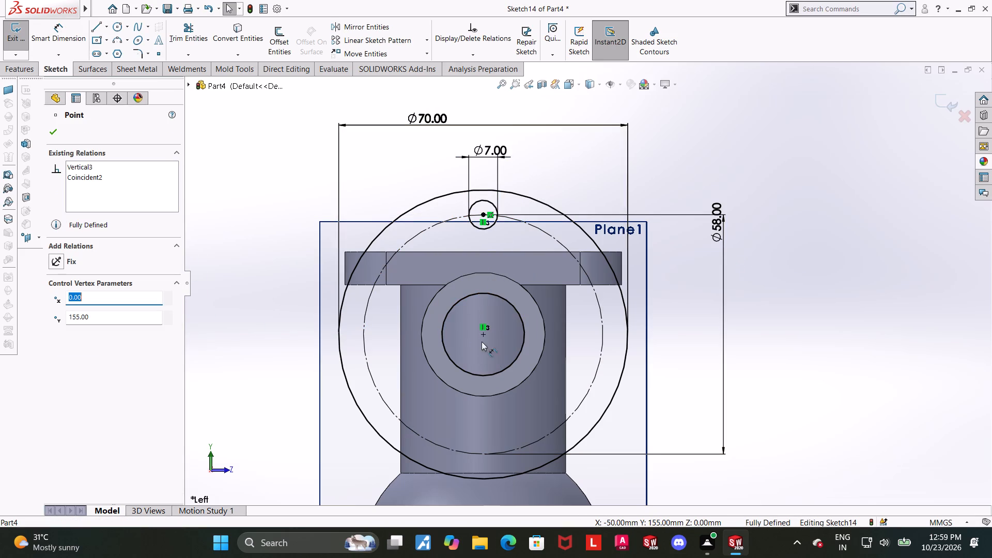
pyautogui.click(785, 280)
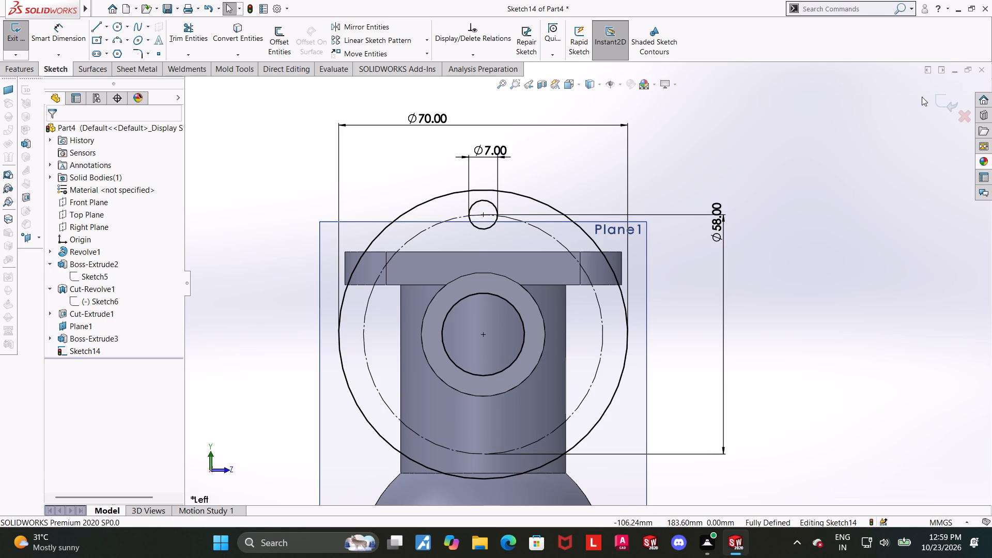
# Create a circular sketch pattern of the 7 mm hole around the side port's centre, with 4 equally spaced instances over 360 degrees.
pyautogui.click(426, 37)
pyautogui.click(392, 71)
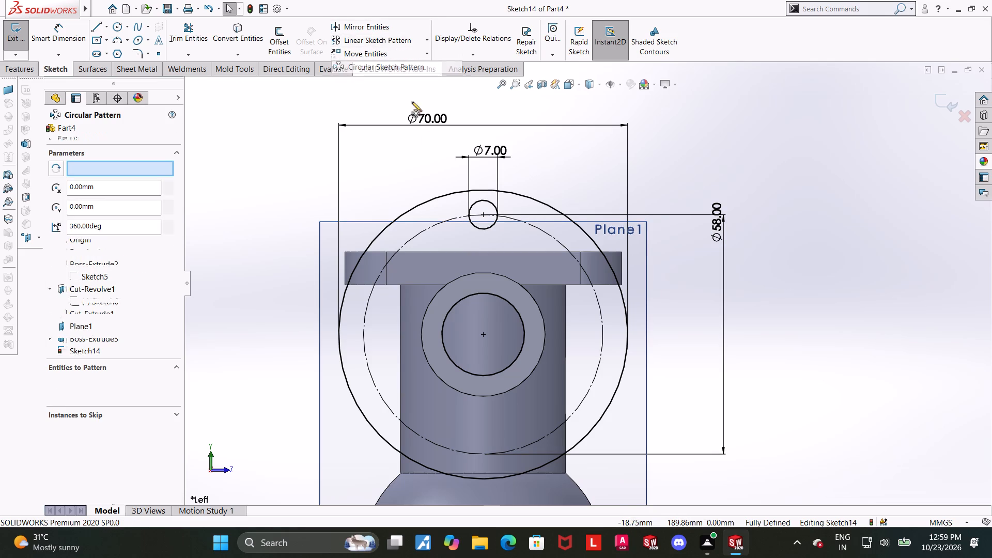
pyautogui.click(481, 227)
pyautogui.scroll(5, 492, 291)
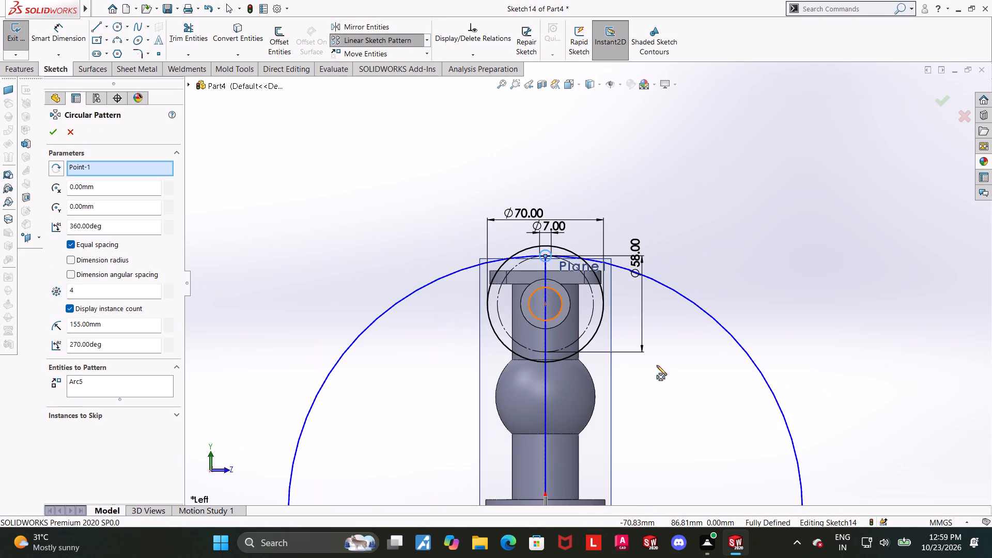
pyautogui.rightClick(108, 166)
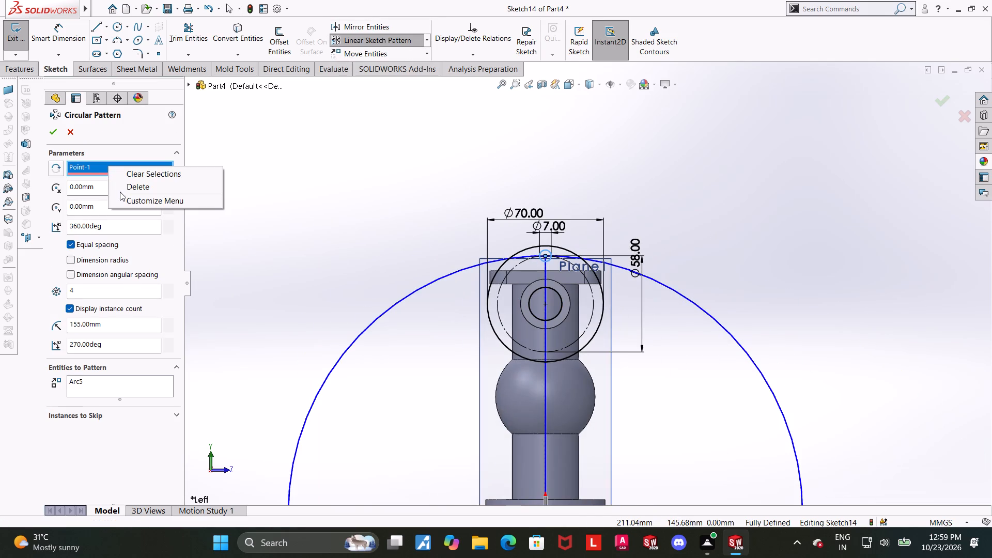
pyautogui.click(127, 191)
pyautogui.click(105, 172)
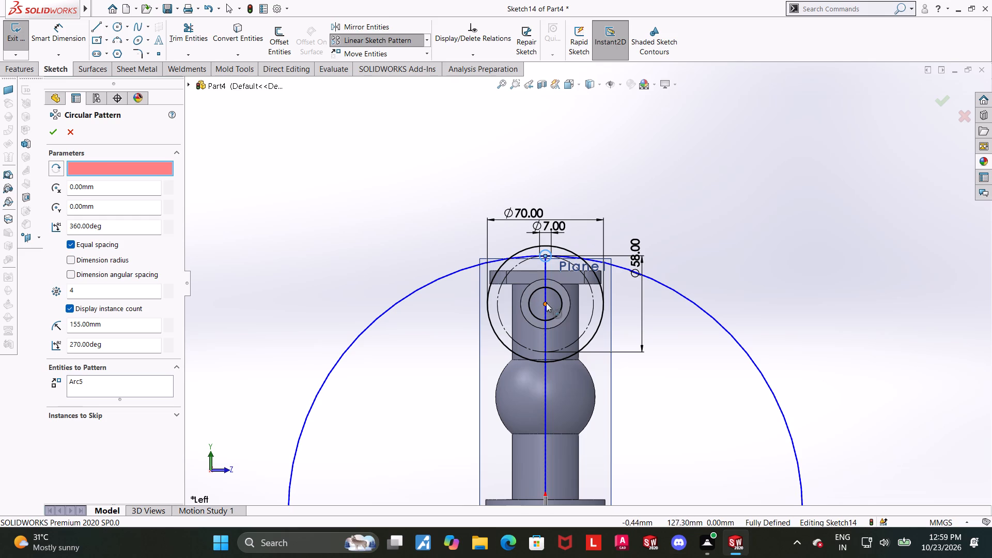
pyautogui.click(546, 303)
pyautogui.scroll(-2, 657, 312)
pyautogui.click(951, 99)
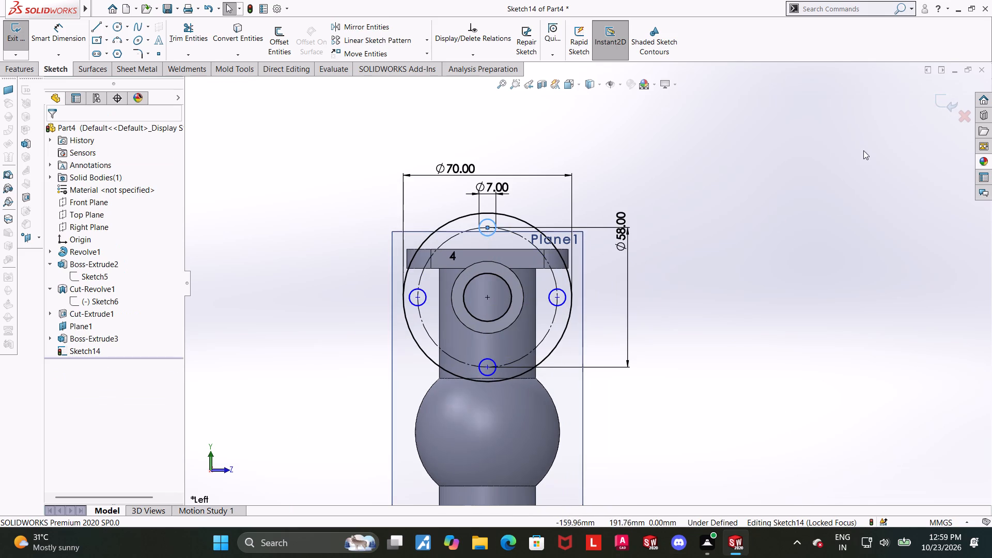
# Make the centres of the two patterned holes beside the port coincident with the 58 mm construction circle and exit the sketch.
pyautogui.press('Escape')
pyautogui.scroll(-2, 562, 272)
pyautogui.click(557, 312)
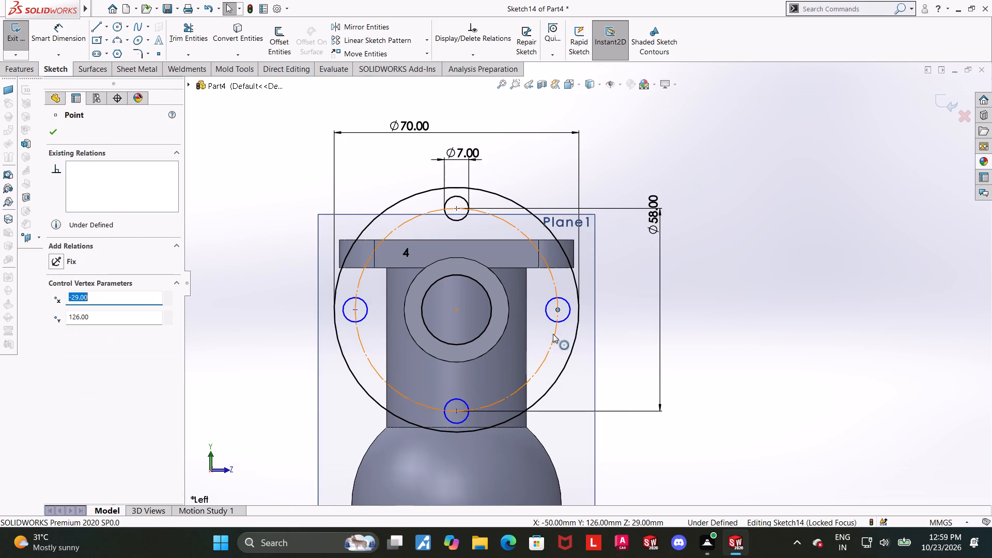
pyautogui.keyDown('ctrl'); pyautogui.click(553, 334); pyautogui.keyUp('ctrl')
pyautogui.click(53, 333)
pyautogui.click(749, 339)
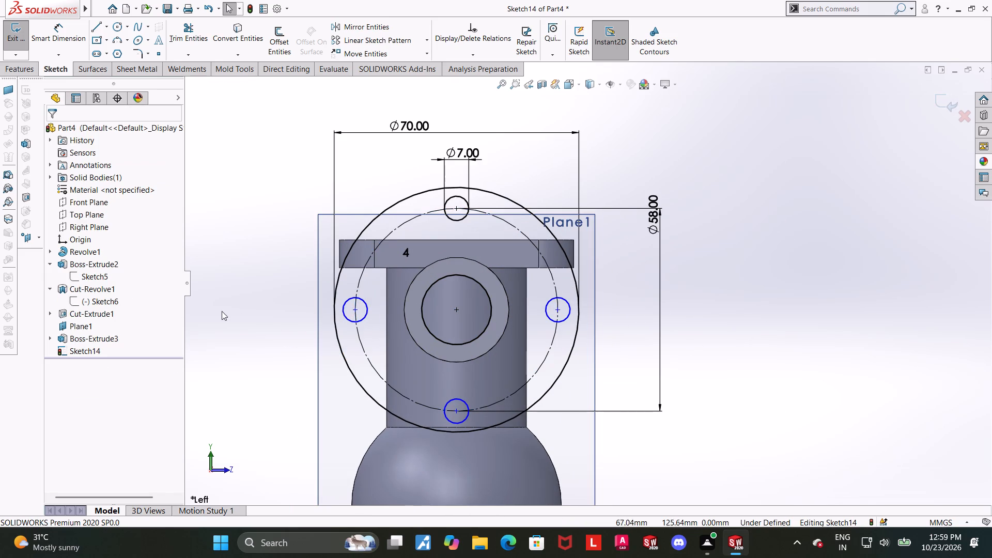
pyautogui.click(351, 307)
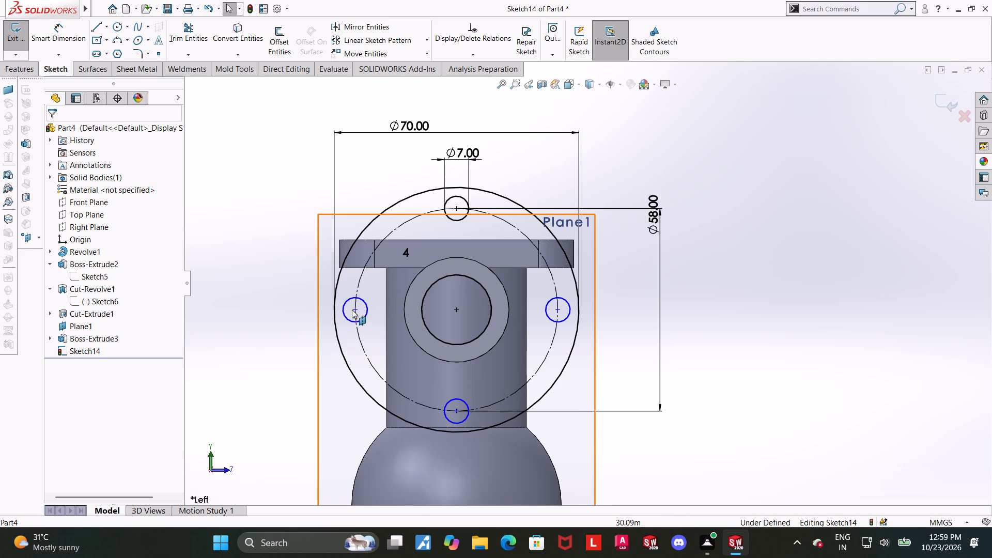
pyautogui.click(352, 309)
pyautogui.click(357, 308)
pyautogui.keyDown('ctrl'); pyautogui.click(360, 338); pyautogui.keyUp('ctrl')
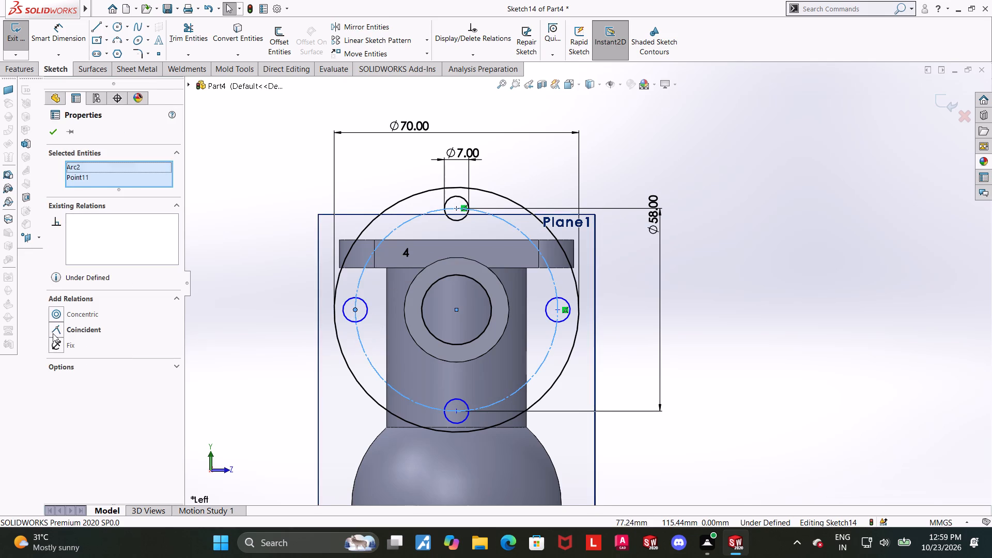
pyautogui.click(53, 333)
pyautogui.click(866, 337)
pyautogui.click(948, 102)
# Hide Plane1, the reference plane of the side flange sketch.
pyautogui.scroll(3, 770, 154)
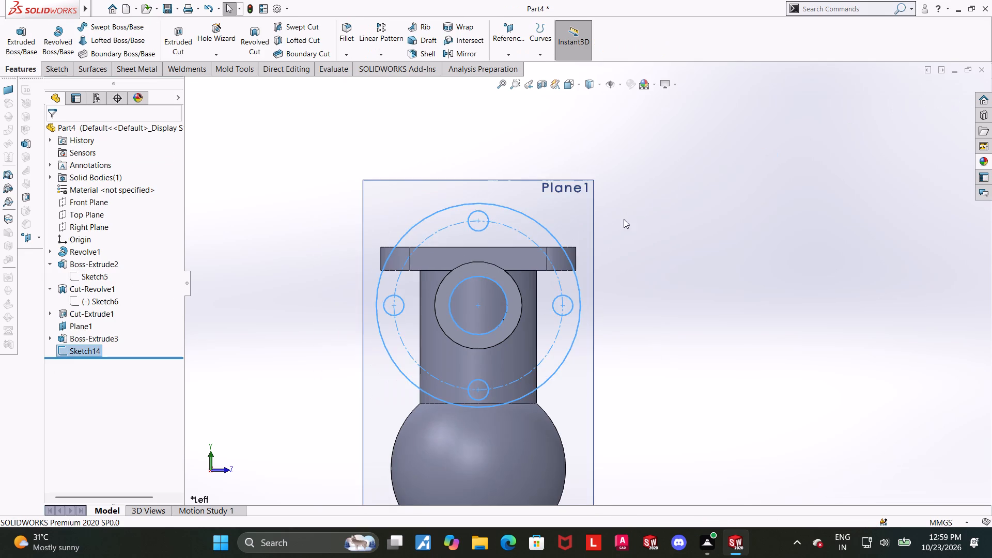
pyautogui.scroll(-2, 521, 327)
pyautogui.moveTo(720, 302); pyautogui.dragTo(714, 304, button='middle')
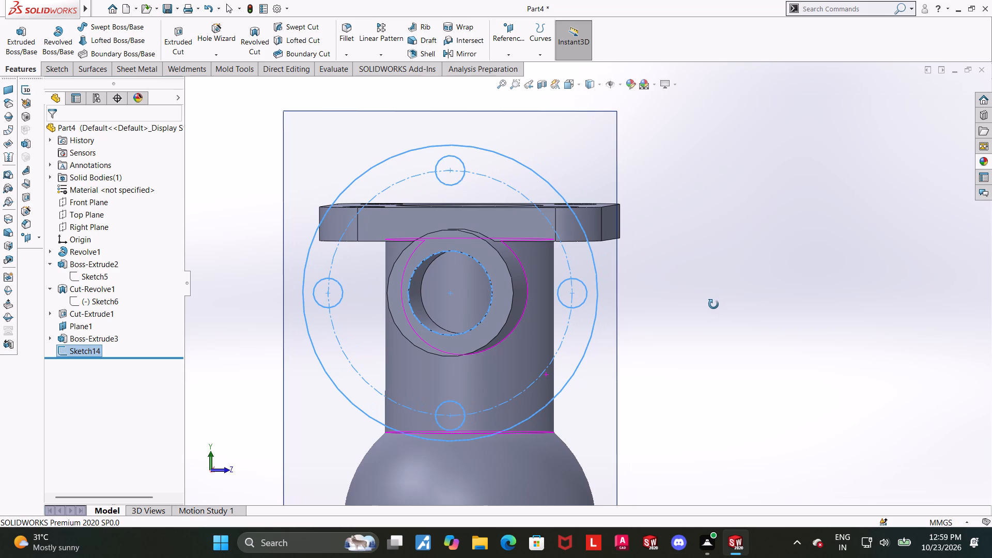
pyautogui.moveTo(714, 304); pyautogui.dragTo(712, 287, button='middle')
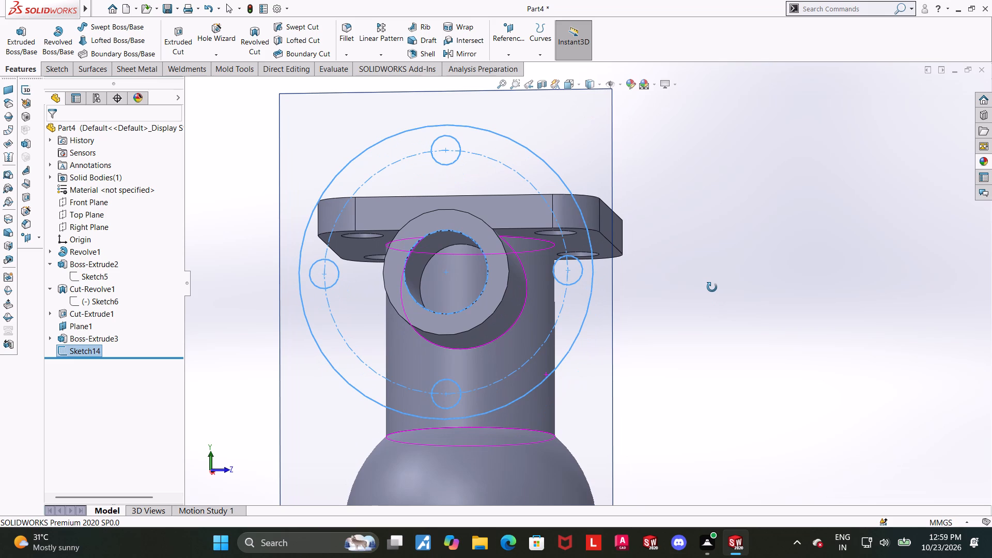
pyautogui.moveTo(712, 287); pyautogui.dragTo(713, 293, button='middle')
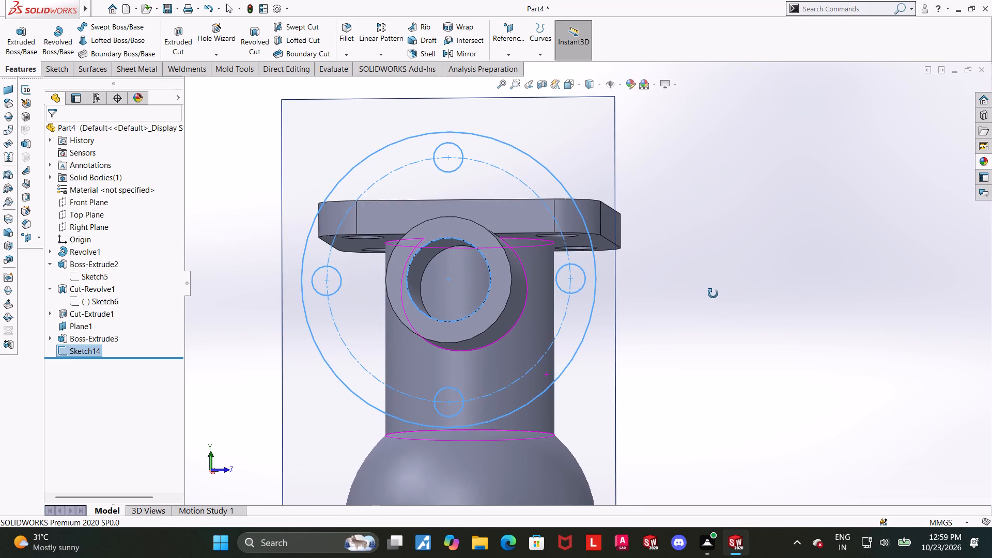
pyautogui.moveTo(713, 293); pyautogui.dragTo(716, 308, button='middle')
pyautogui.scroll(2, 680, 296)
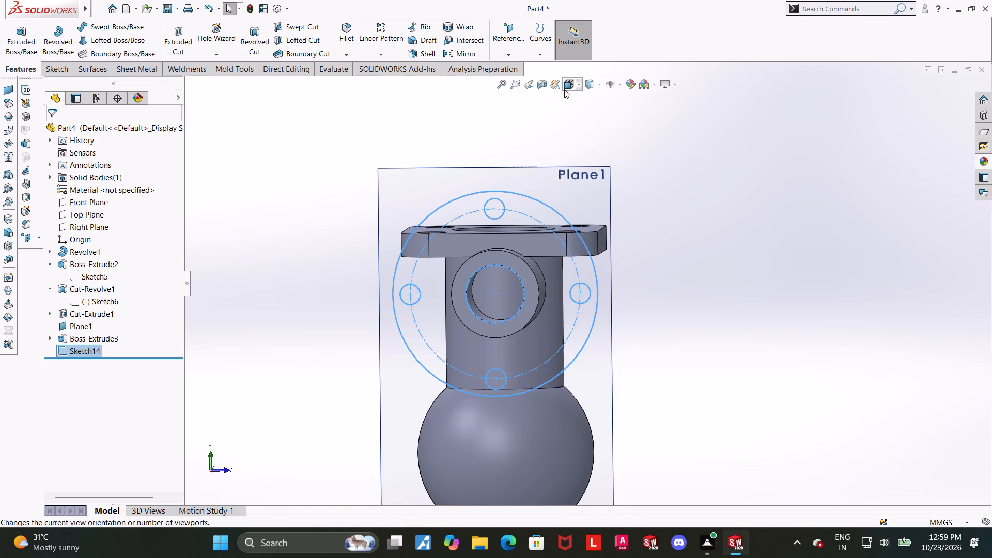
pyautogui.click(204, 281)
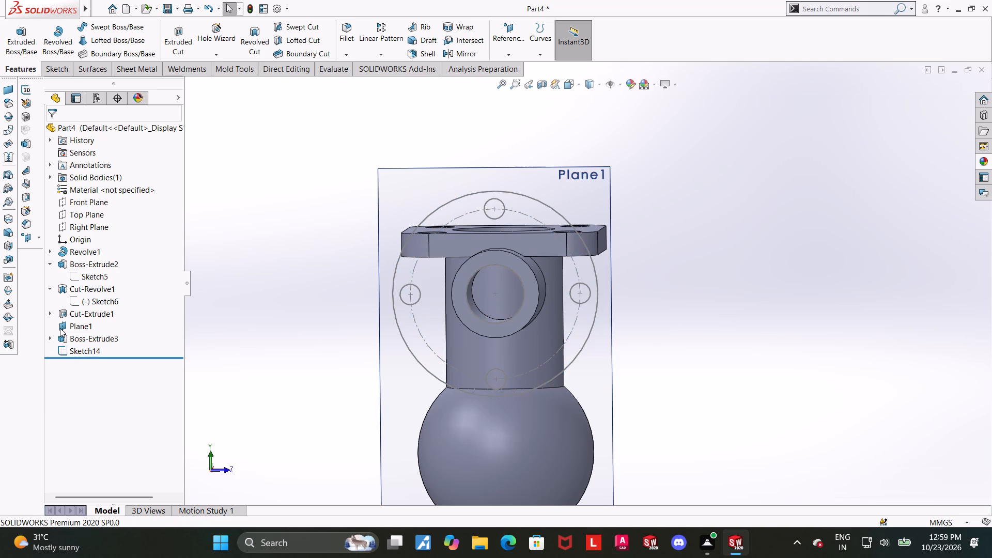
pyautogui.rightClick(60, 328)
pyautogui.click(80, 305)
pyautogui.click(223, 268)
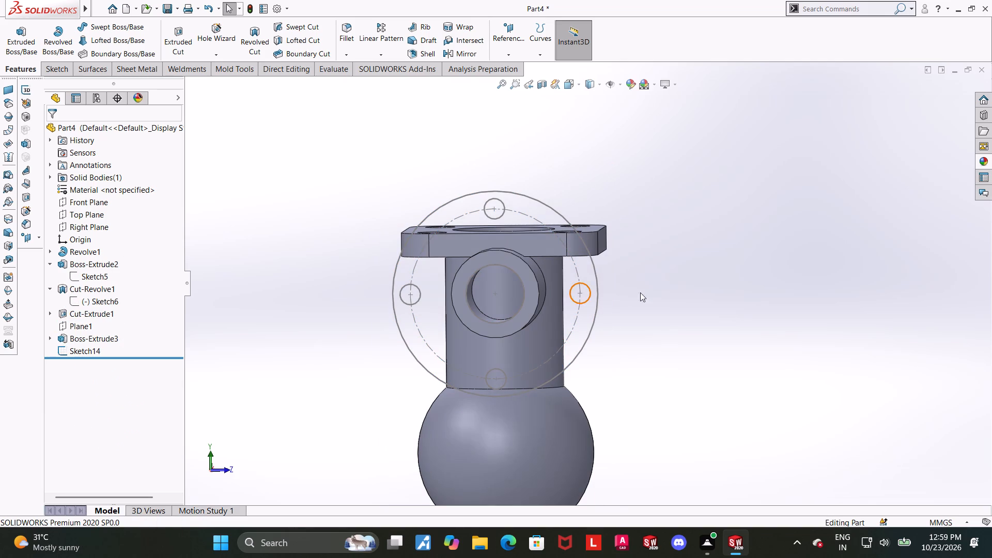
# Extrude the side flange sketch as a blind boss 8 mm thick towards the body, merged with the existing solid.
pyautogui.moveTo(601, 304); pyautogui.dragTo(527, 323, button='middle')
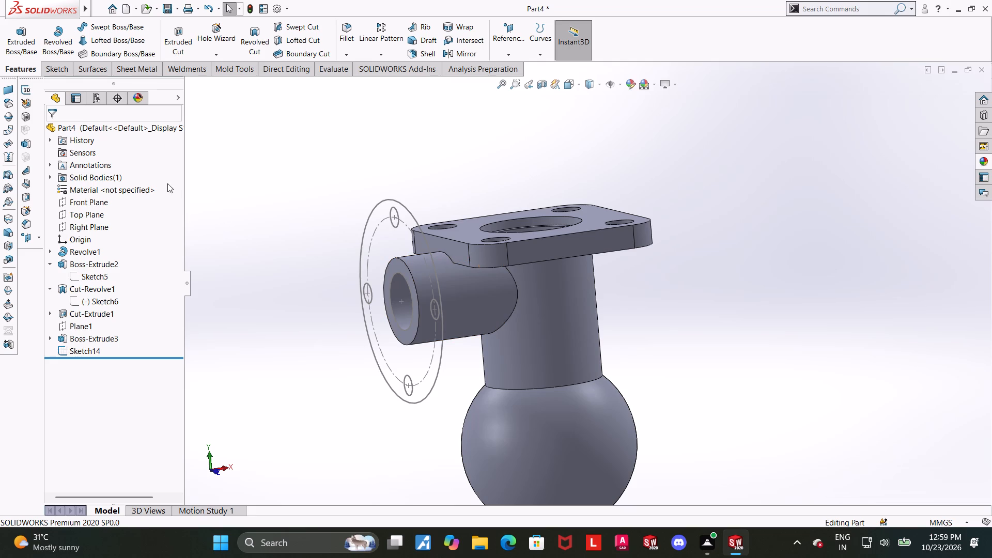
pyautogui.click(14, 33)
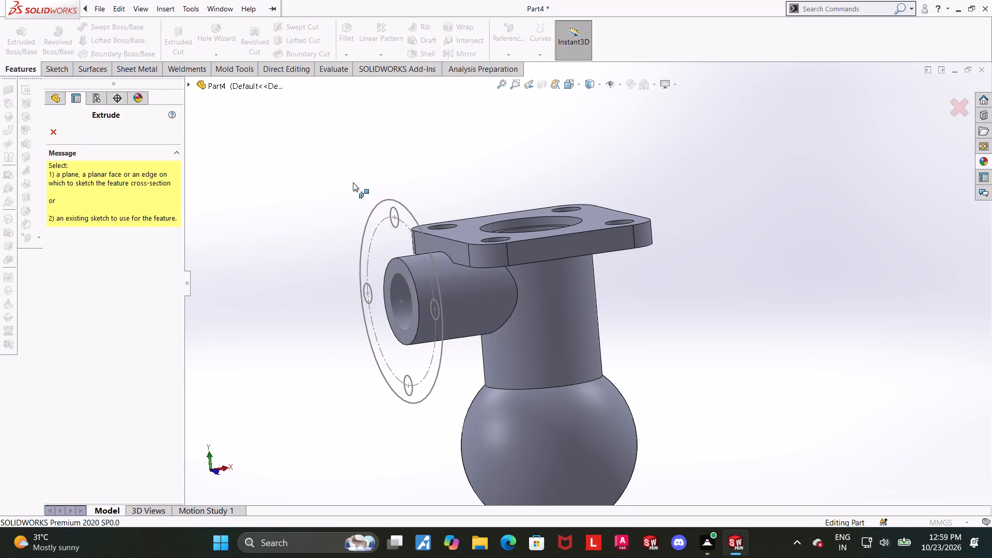
pyautogui.click(189, 85)
pyautogui.click(226, 283)
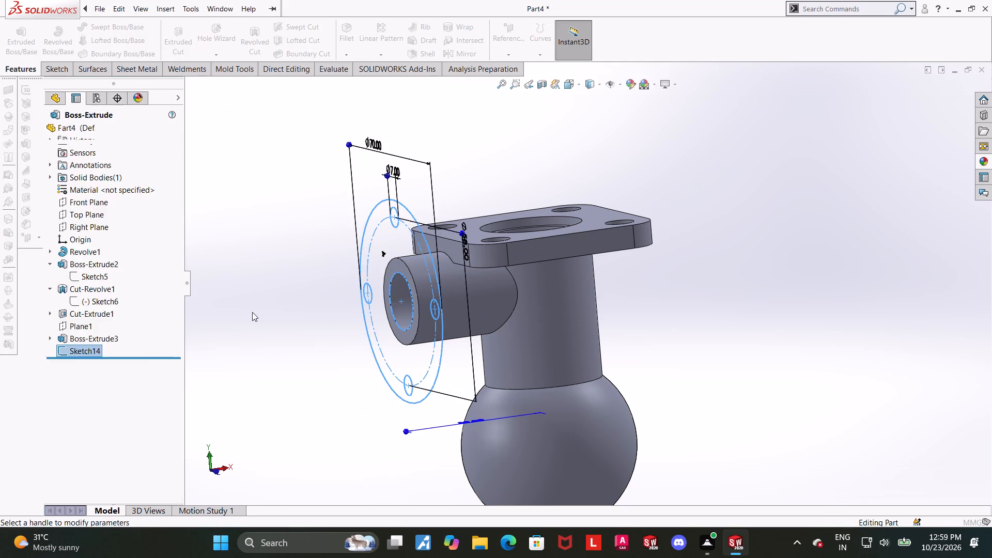
pyautogui.click(54, 127)
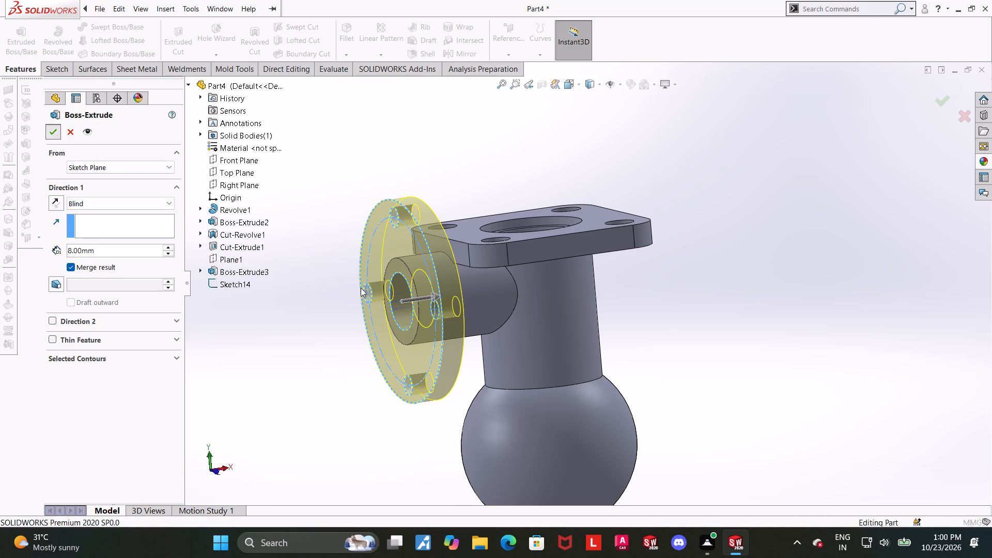
# Examine the side flange, its bolt holes and the overall valve body from several angles.
pyautogui.click(364, 292)
pyautogui.moveTo(335, 297); pyautogui.dragTo(317, 308, button='middle')
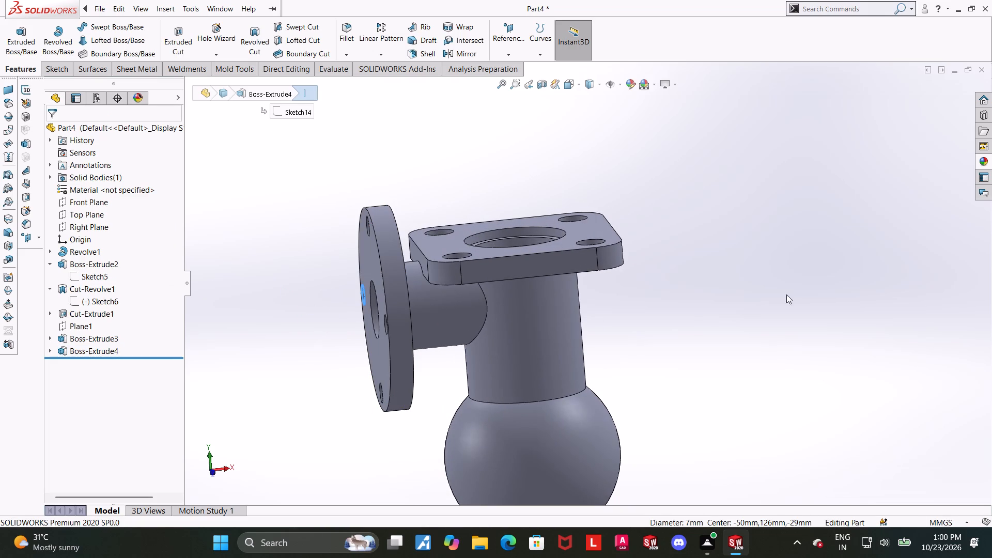
pyautogui.scroll(1, 779, 311)
pyautogui.moveTo(788, 311); pyautogui.dragTo(833, 320, button='middle')
pyautogui.click(812, 329)
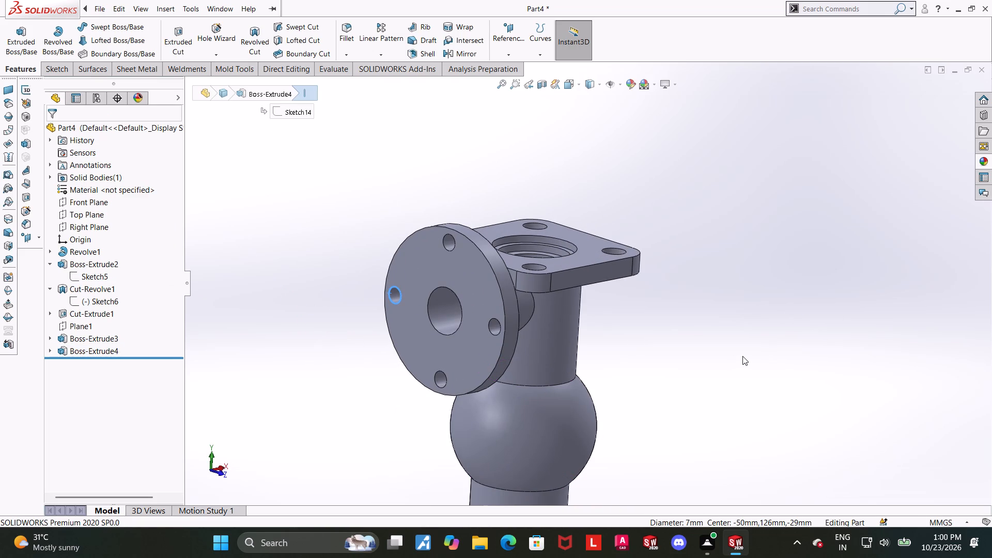
pyautogui.moveTo(736, 358); pyautogui.dragTo(710, 360, button='middle')
pyautogui.scroll(-3, 460, 314)
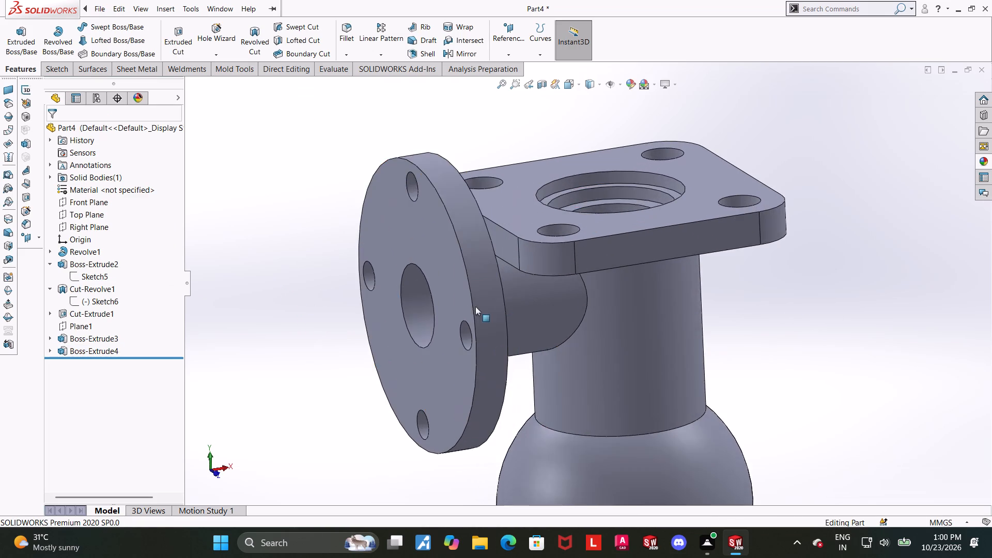
pyautogui.moveTo(577, 271); pyautogui.dragTo(569, 277, button='middle')
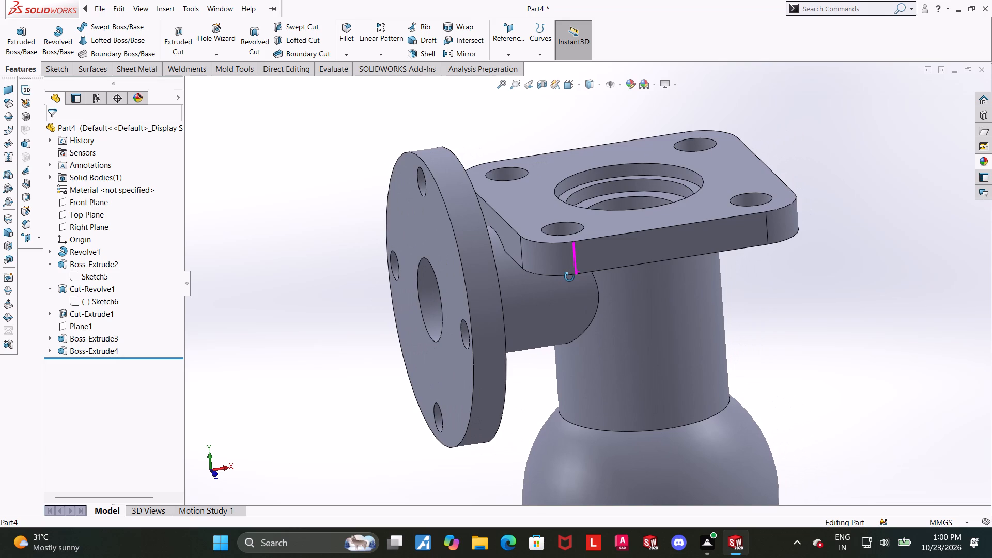
pyautogui.moveTo(569, 277); pyautogui.dragTo(568, 244, button='middle')
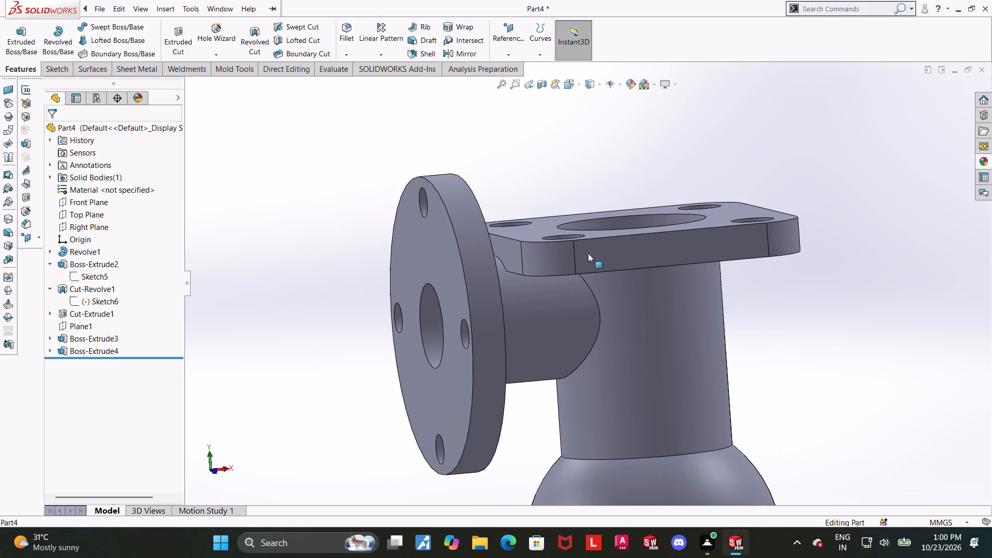
pyautogui.moveTo(712, 329); pyautogui.dragTo(681, 280, button='middle')
pyautogui.scroll(5, 712, 296)
pyautogui.moveTo(805, 315); pyautogui.dragTo(818, 348, button='middle')
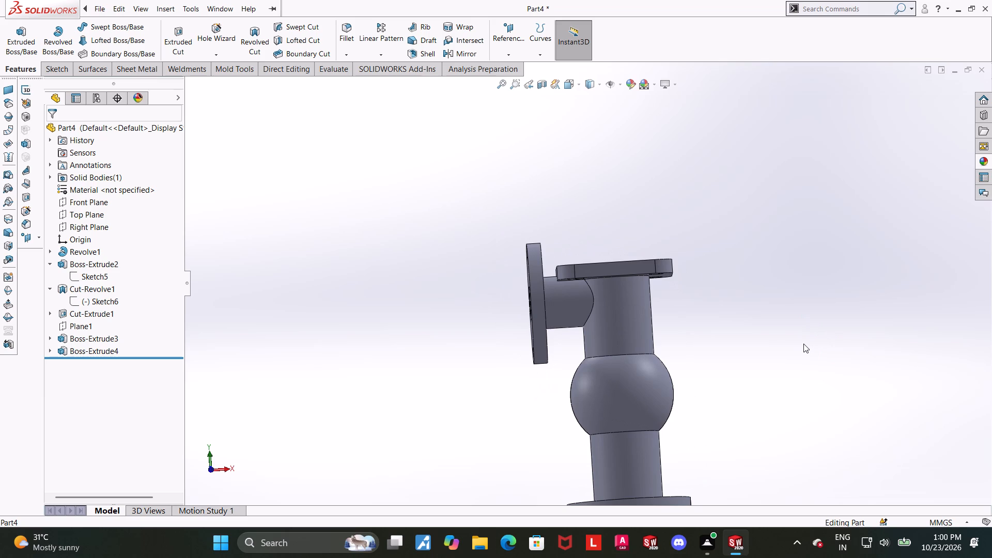
pyautogui.scroll(2, 803, 344)
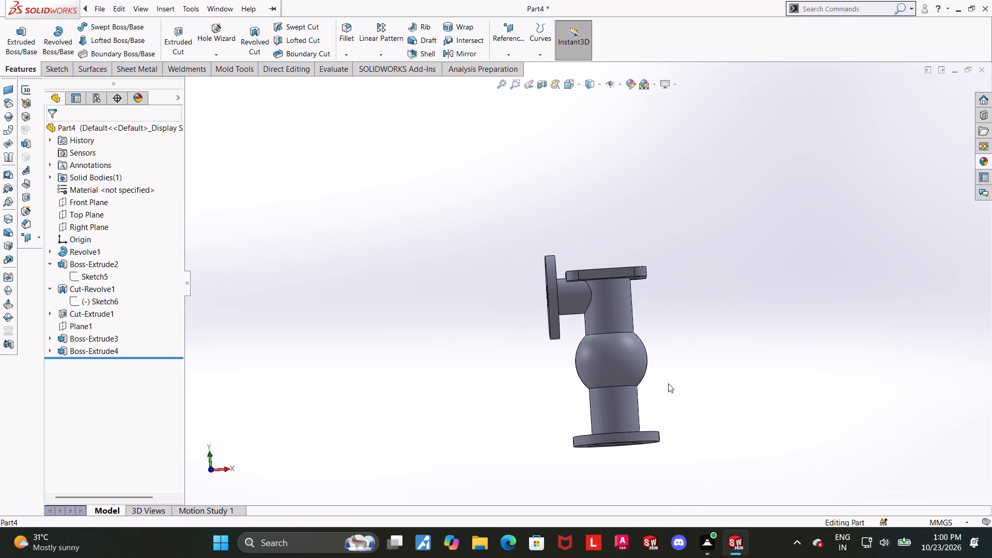
# Edit the square top flange's sketch, set the corner bolt hole diameter to 7 mm and exit the sketch.
pyautogui.moveTo(681, 384); pyautogui.dragTo(681, 471, button='middle')
pyautogui.moveTo(691, 314); pyautogui.dragTo(687, 355, button='middle')
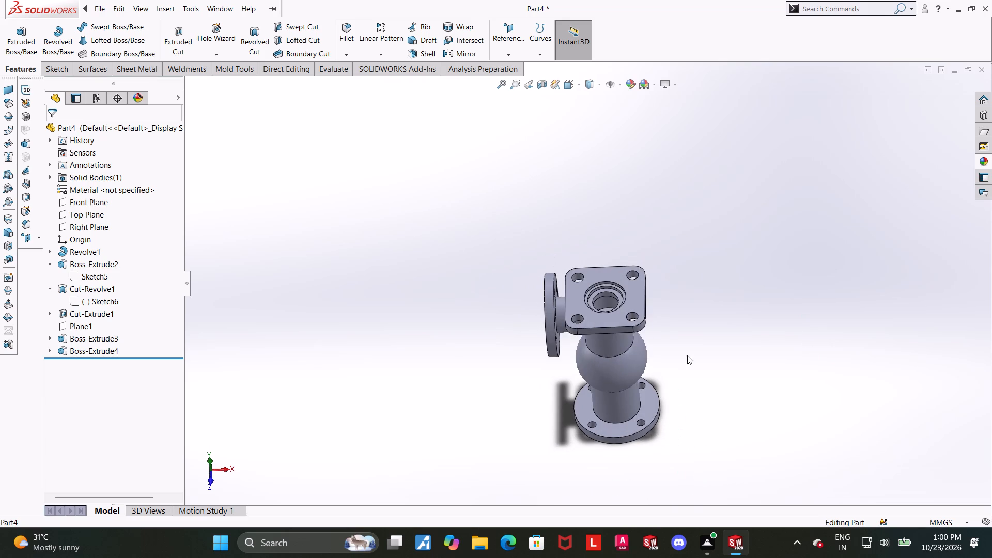
pyautogui.moveTo(687, 355); pyautogui.dragTo(689, 355, button='middle')
pyautogui.click(74, 261)
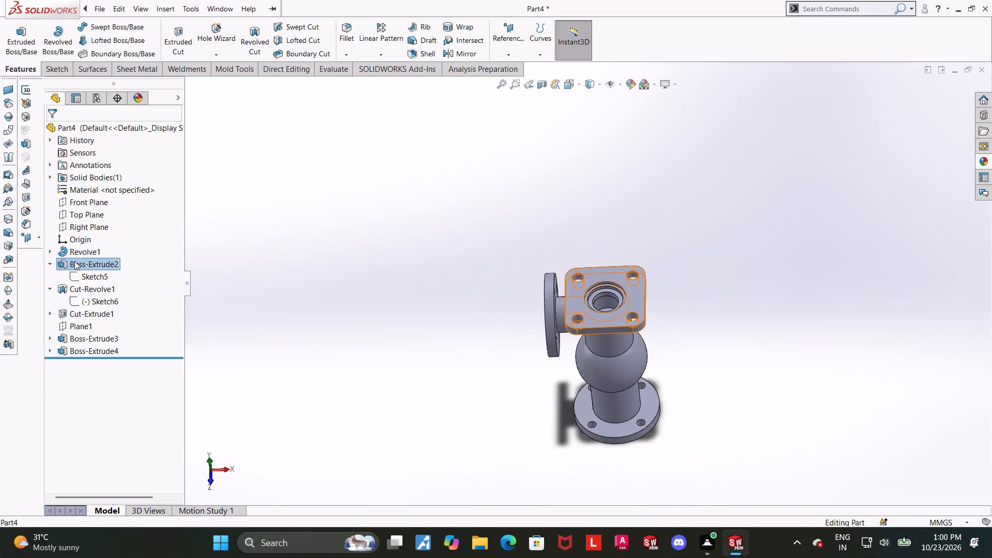
pyautogui.click(86, 280)
pyautogui.click(96, 247)
pyautogui.click(96, 275)
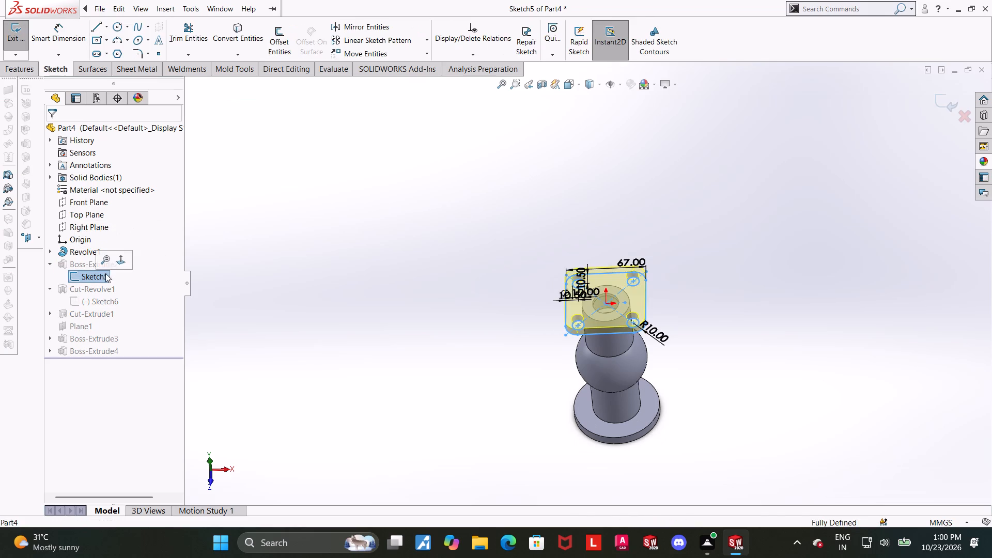
pyautogui.click(122, 254)
pyautogui.click(769, 336)
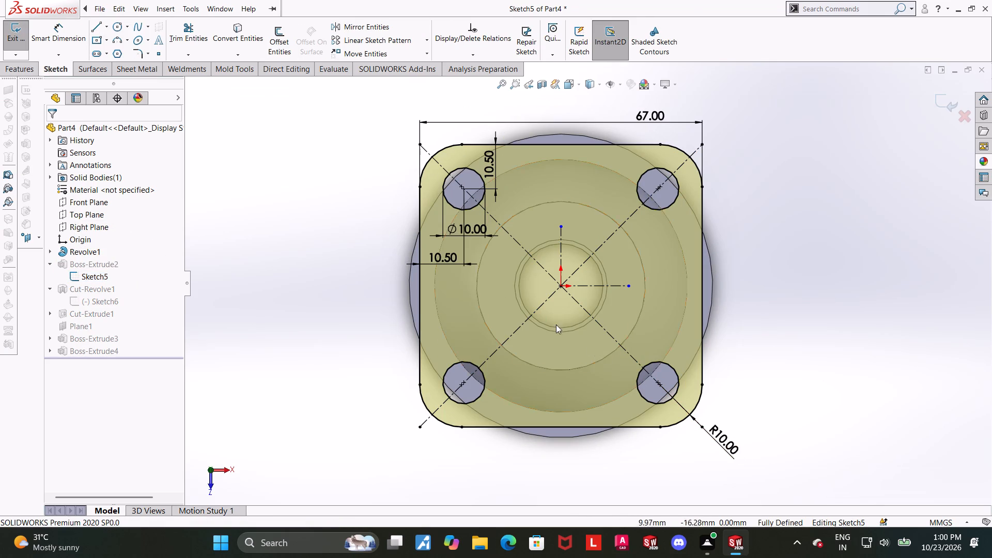
pyautogui.doubleClick(471, 235)
pyautogui.moveTo(491, 234); pyautogui.dragTo(489, 234)
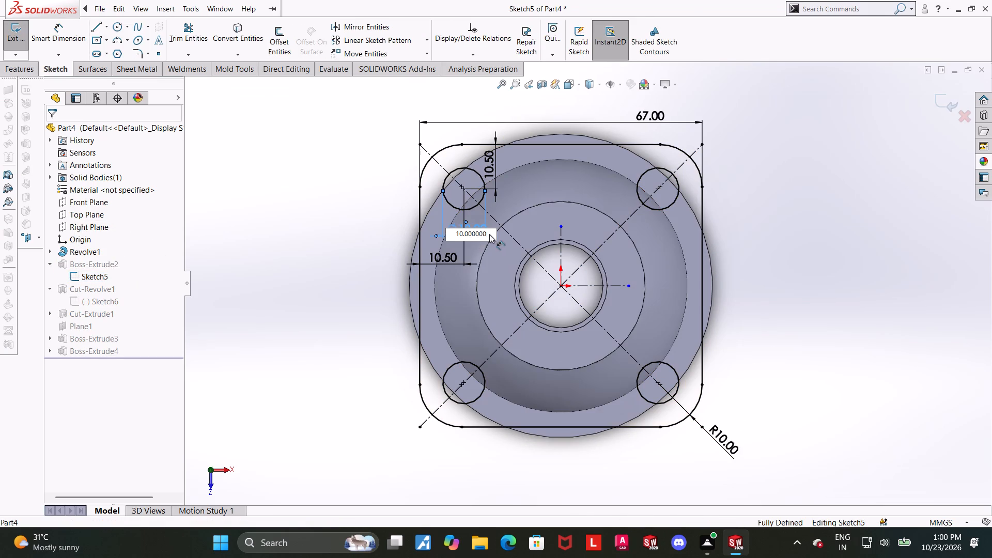
pyautogui.moveTo(489, 234); pyautogui.dragTo(425, 238)
pyautogui.press('7')
pyautogui.press('Return')
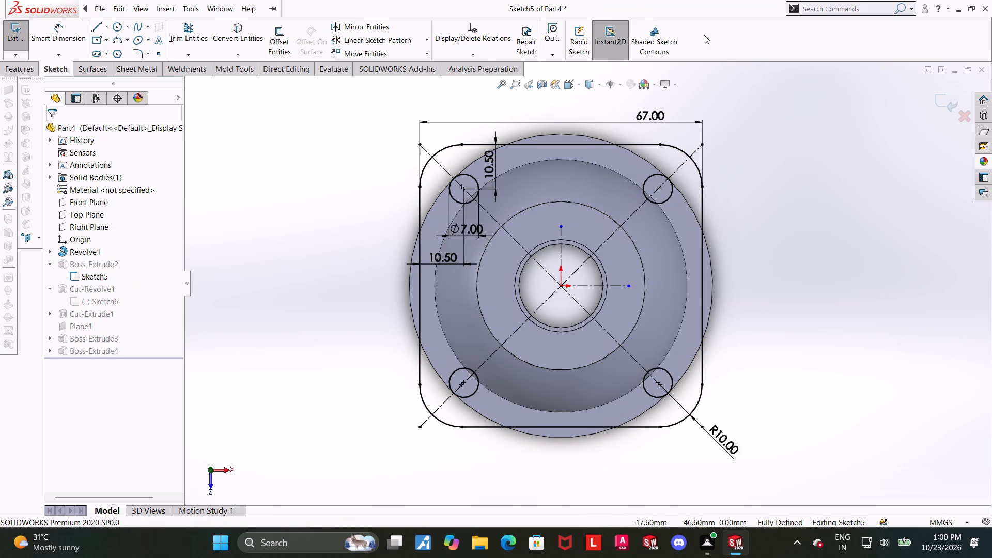
pyautogui.click(938, 101)
# Examine the bolt holes of the square top flange, the bottom flange and the side flange from several angles.
pyautogui.scroll(2, 807, 313)
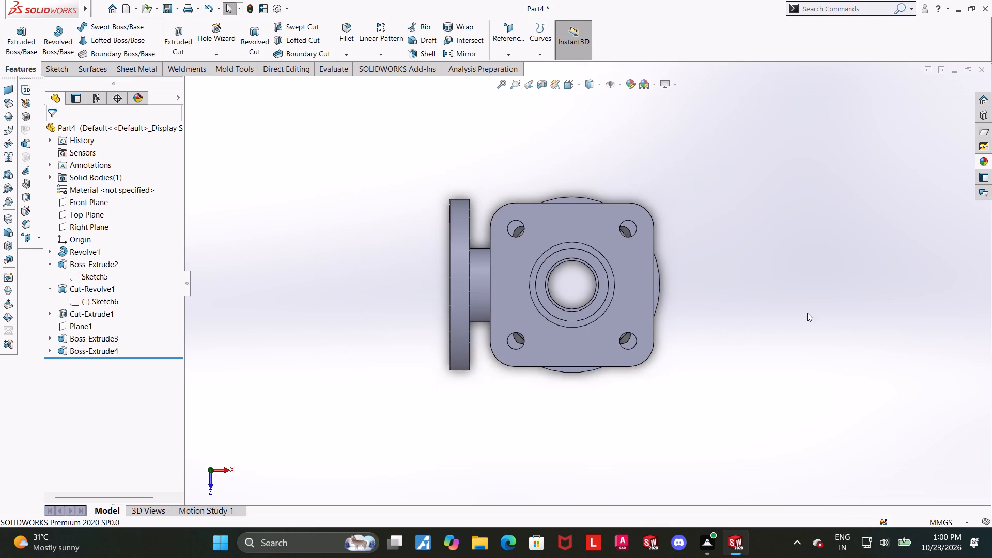
pyautogui.scroll(1, 807, 313)
pyautogui.moveTo(785, 355); pyautogui.dragTo(764, 146, button='middle')
pyautogui.scroll(4, 772, 265)
pyautogui.moveTo(614, 377); pyautogui.dragTo(596, 175, button='middle')
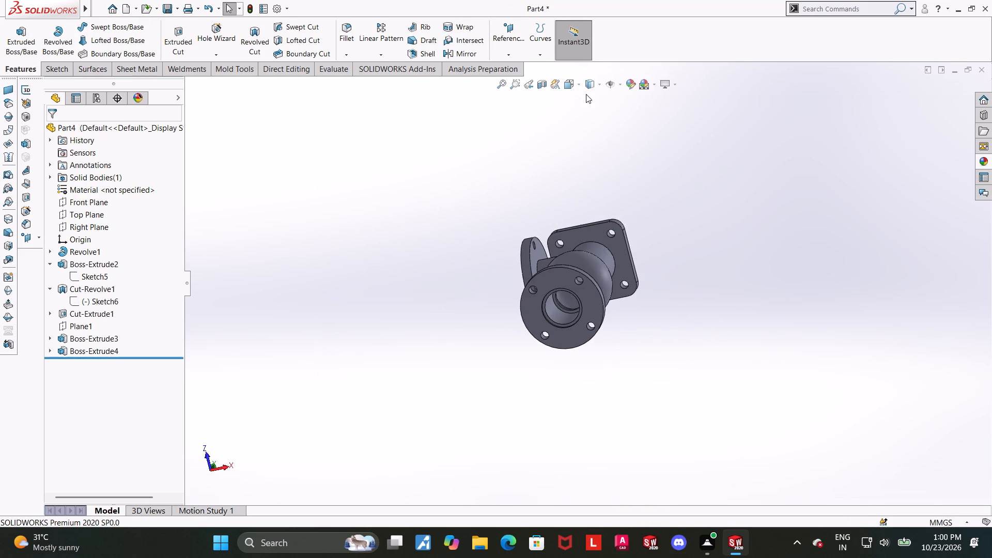
pyautogui.click(571, 86)
pyautogui.click(488, 361)
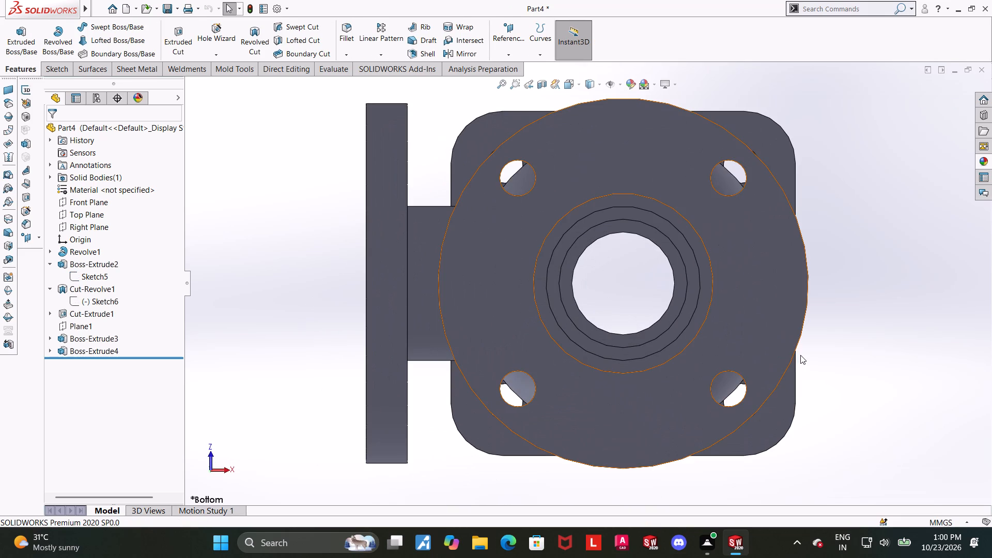
pyautogui.scroll(2, 786, 338)
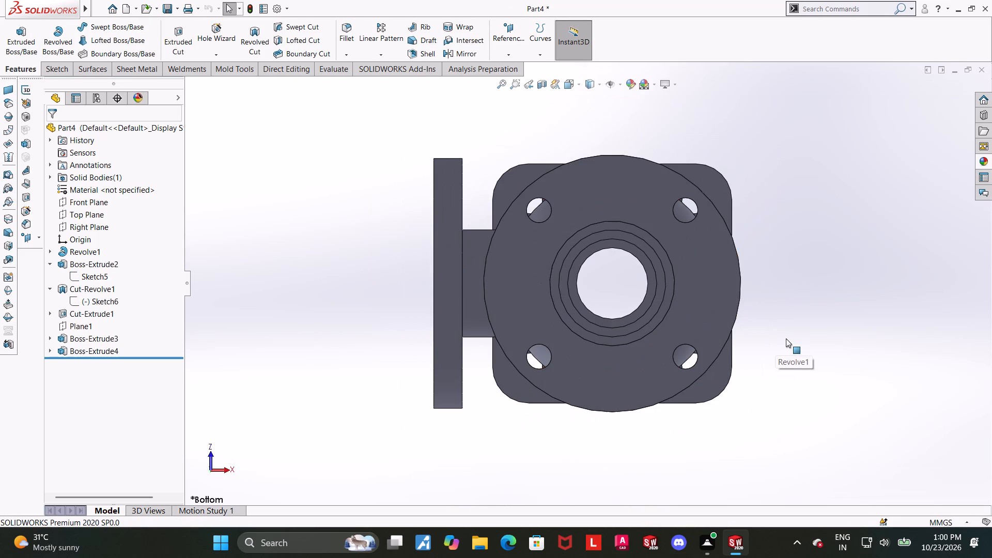
pyautogui.scroll(-1, 742, 299)
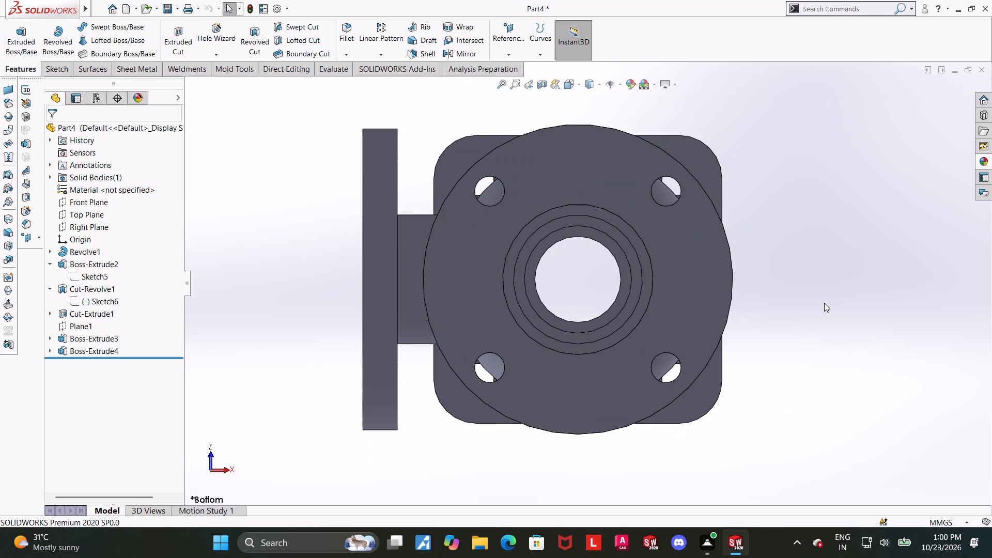
pyautogui.click(828, 303)
pyautogui.scroll(1, 820, 303)
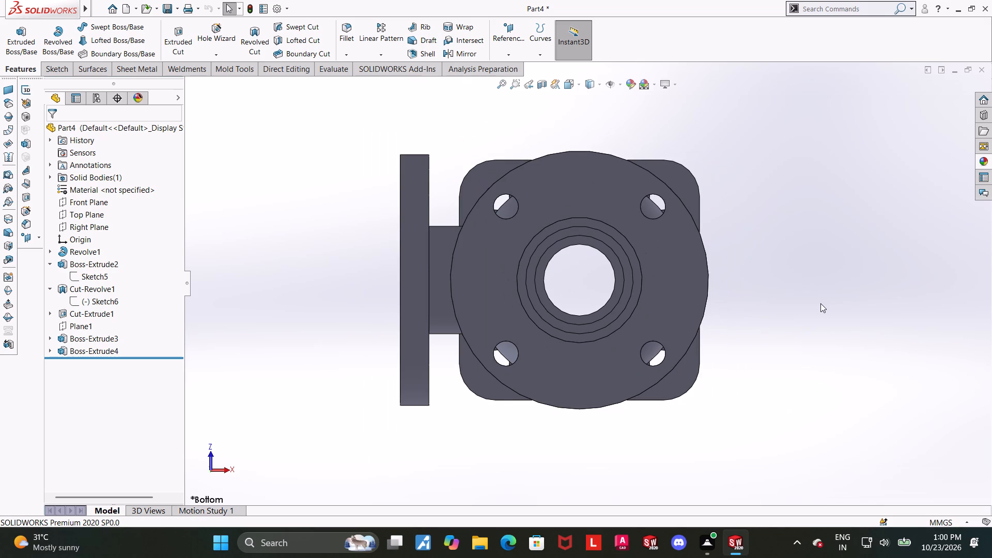
pyautogui.moveTo(724, 166); pyautogui.dragTo(736, 409, button='middle')
pyautogui.scroll(4, 731, 370)
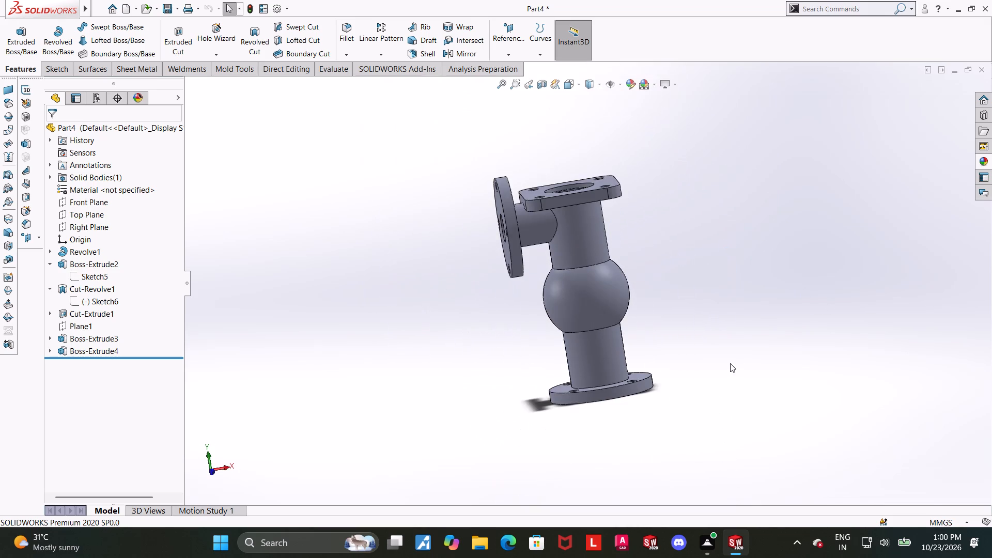
pyautogui.scroll(1, 730, 363)
pyautogui.moveTo(719, 247); pyautogui.dragTo(699, 268, button='middle')
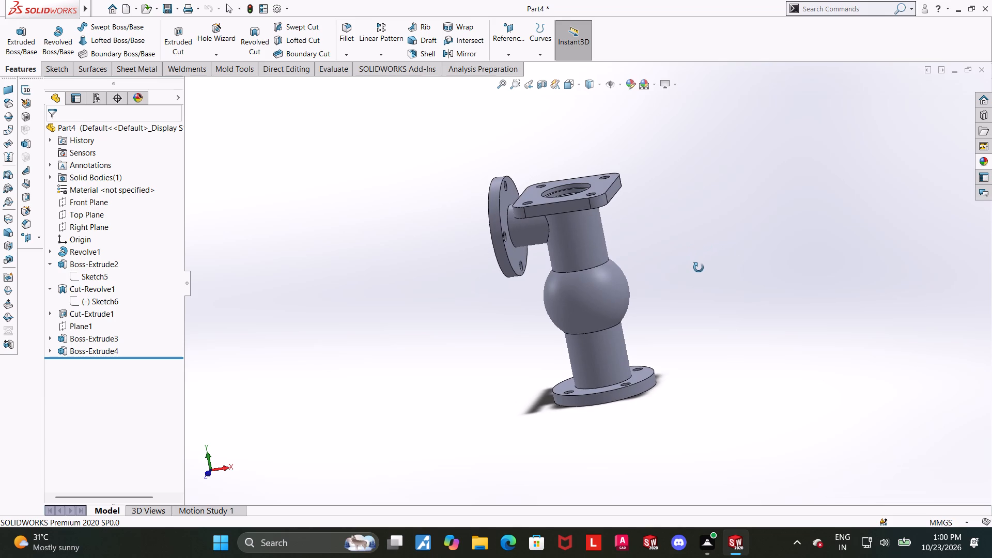
pyautogui.moveTo(699, 268); pyautogui.dragTo(731, 362, button='middle')
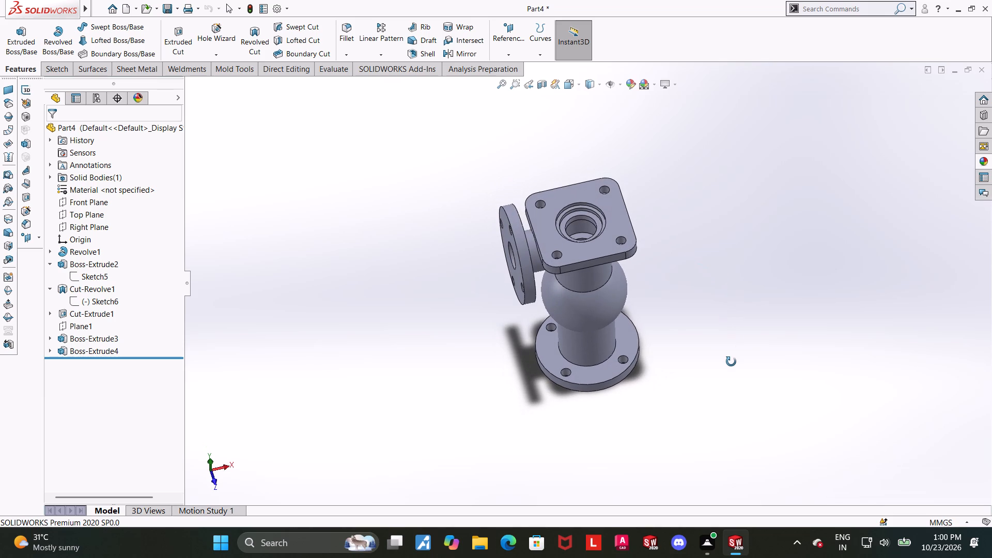
pyautogui.moveTo(731, 362); pyautogui.dragTo(731, 360, button='middle')
pyautogui.scroll(-4, 605, 229)
pyautogui.moveTo(657, 312); pyautogui.dragTo(658, 408, button='middle')
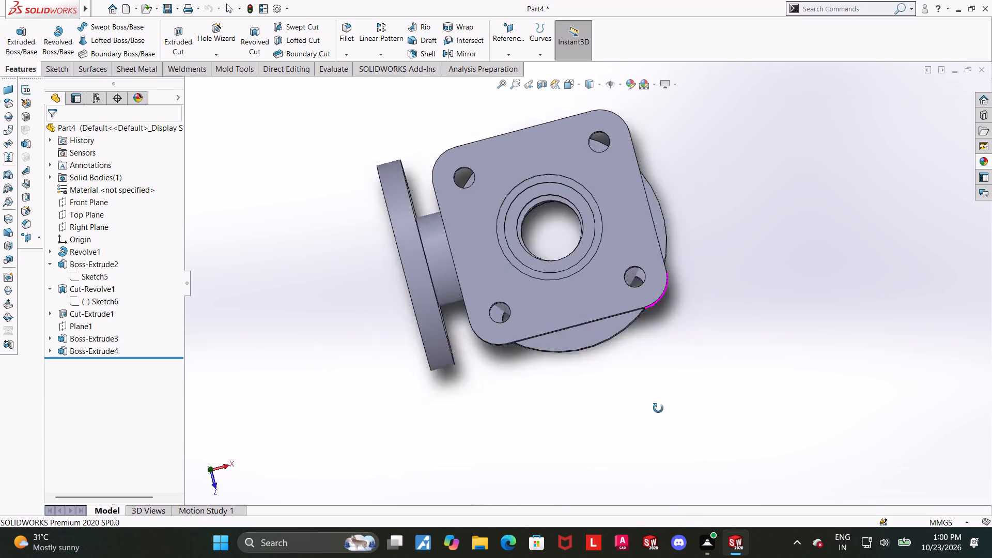
pyautogui.moveTo(658, 408); pyautogui.dragTo(665, 252, button='middle')
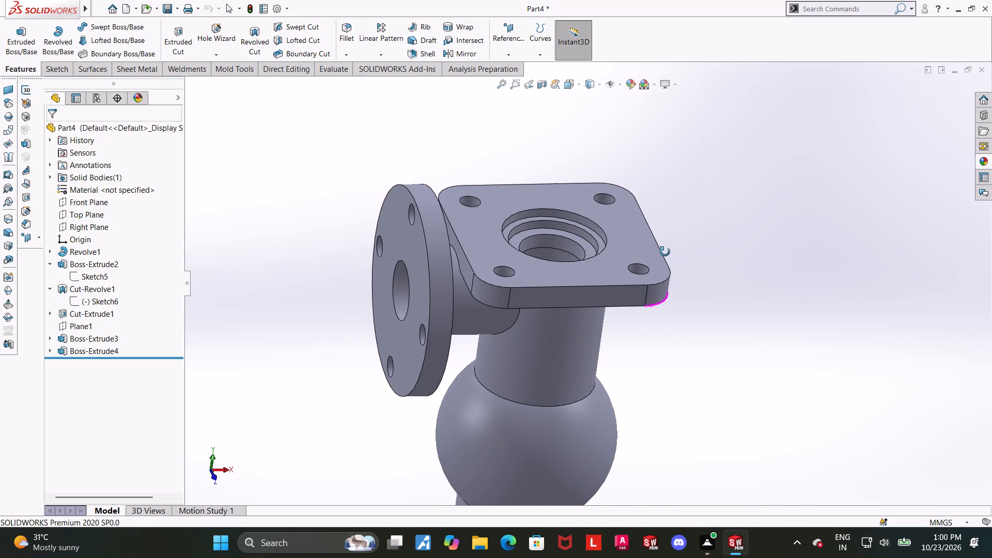
pyautogui.moveTo(665, 252); pyautogui.dragTo(758, 231, button='middle')
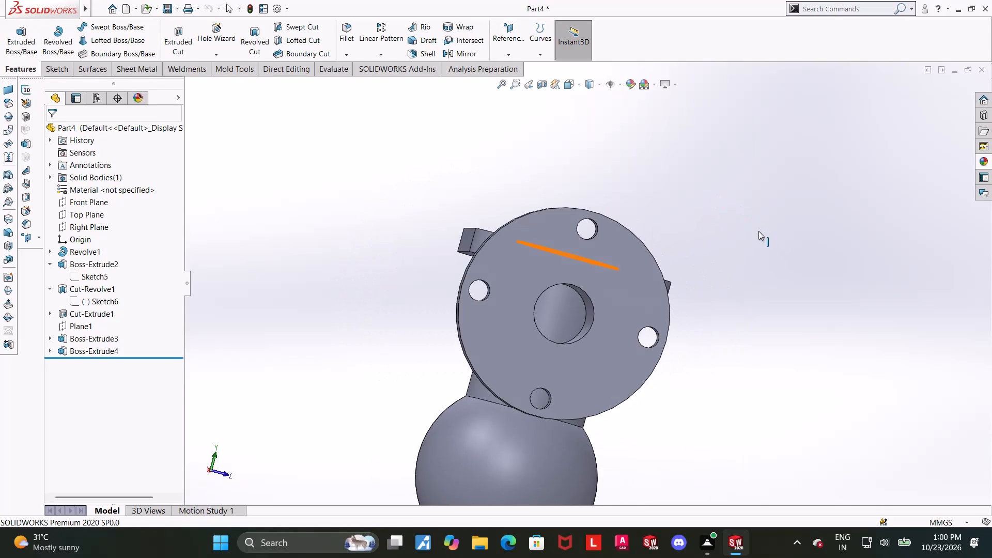
pyautogui.moveTo(742, 242); pyautogui.dragTo(768, 275, button='middle')
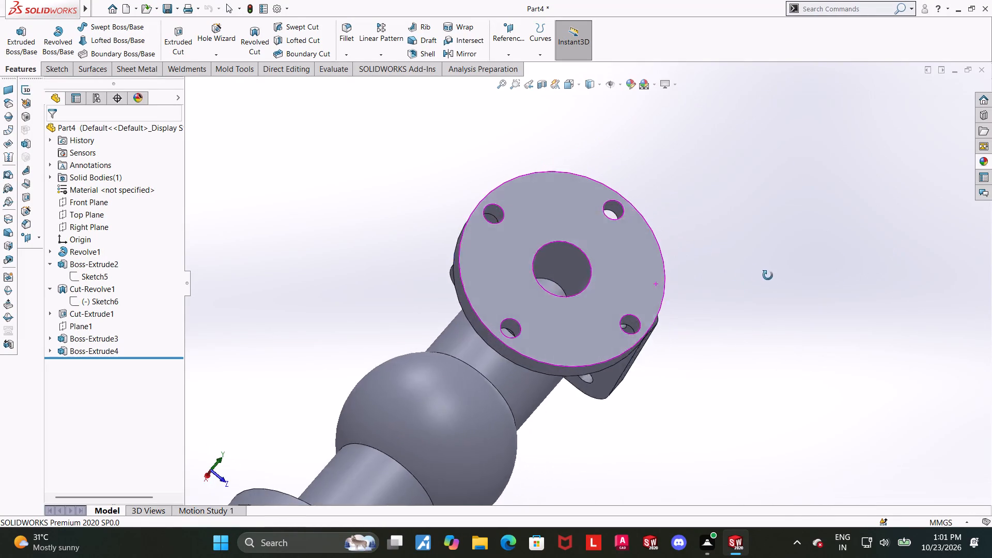
pyautogui.moveTo(768, 275); pyautogui.dragTo(745, 355, button='middle')
pyautogui.moveTo(551, 268); pyautogui.dragTo(520, 242, button='middle')
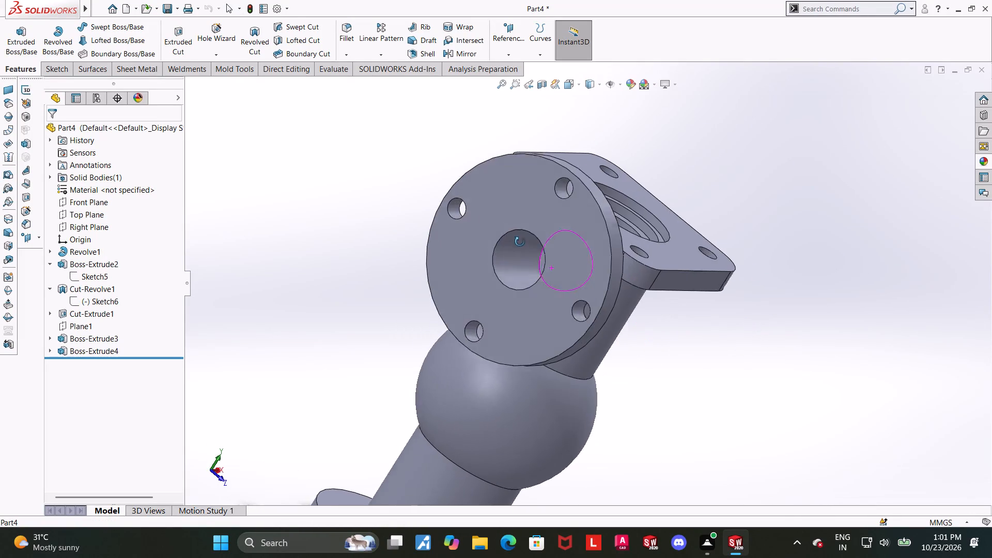
pyautogui.moveTo(520, 242); pyautogui.dragTo(520, 241, button='middle')
# Section the valve body along the Front Plane to examine the side port and main bore, and turn the section view off.
pyautogui.click(572, 89)
pyautogui.click(528, 366)
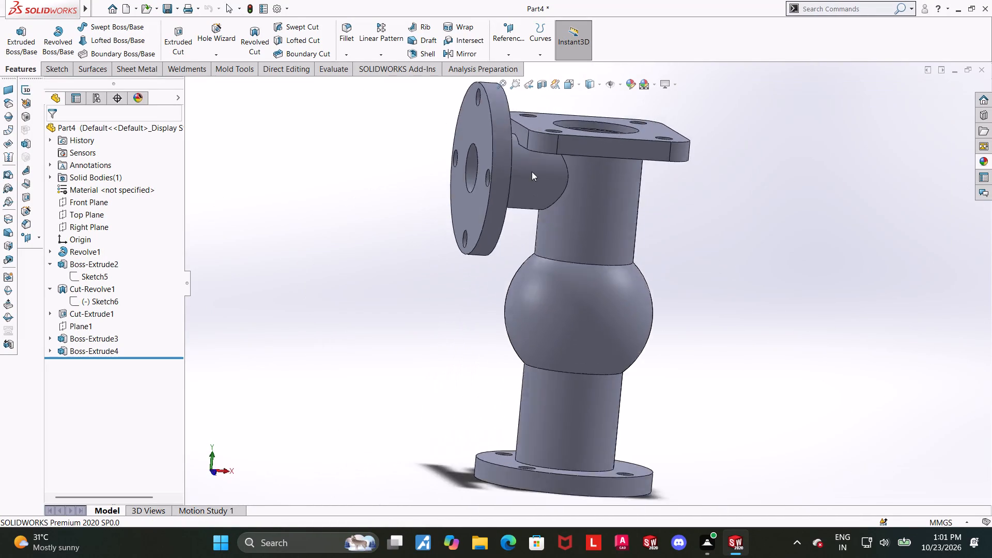
pyautogui.click(540, 80)
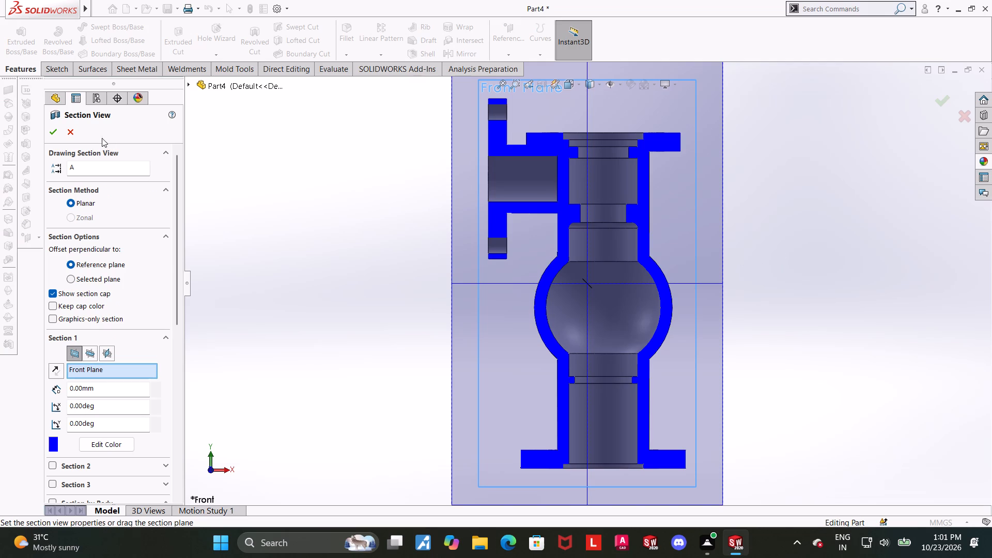
pyautogui.click(55, 129)
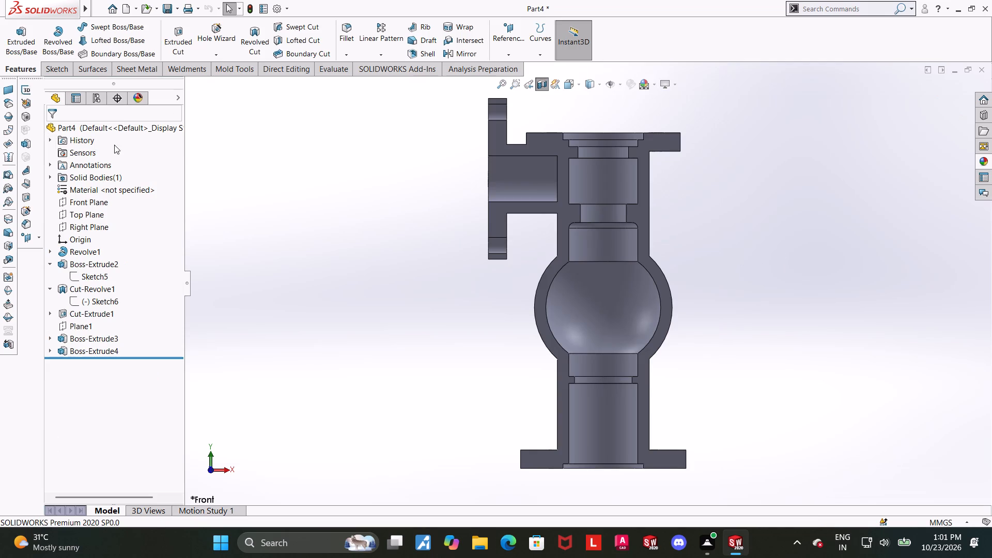
pyautogui.scroll(-4, 638, 167)
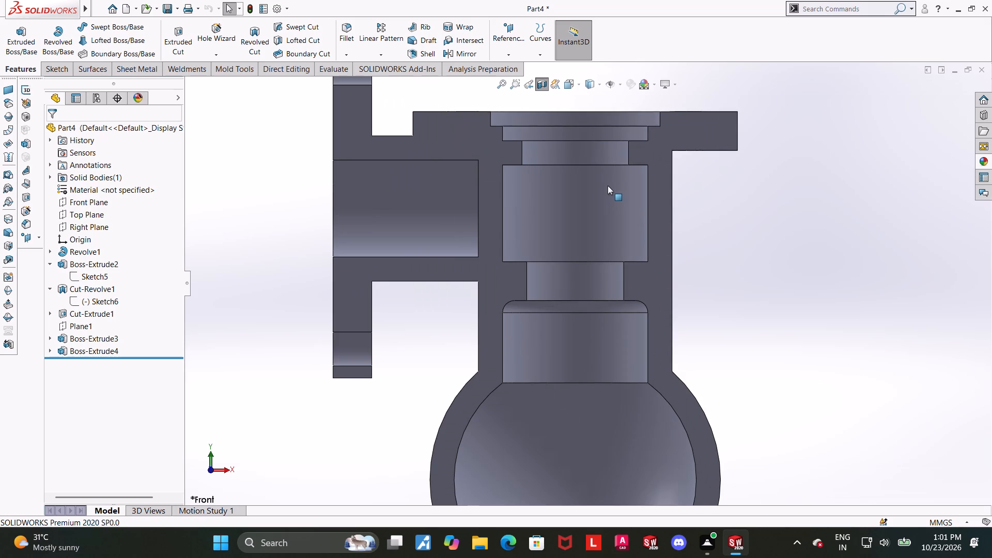
pyautogui.scroll(2, 608, 185)
pyautogui.moveTo(604, 188); pyautogui.dragTo(625, 202, button='middle')
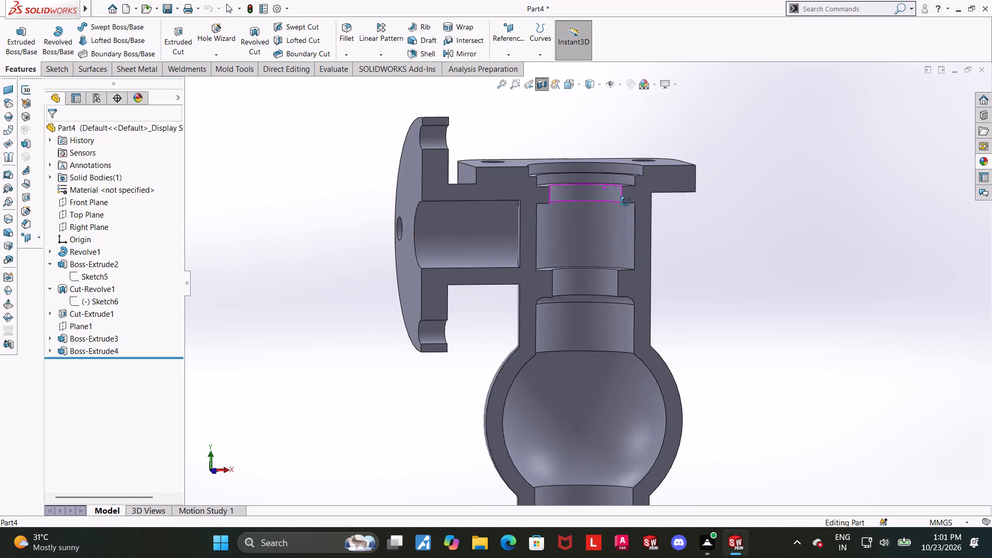
pyautogui.moveTo(625, 202); pyautogui.dragTo(631, 209, button='middle')
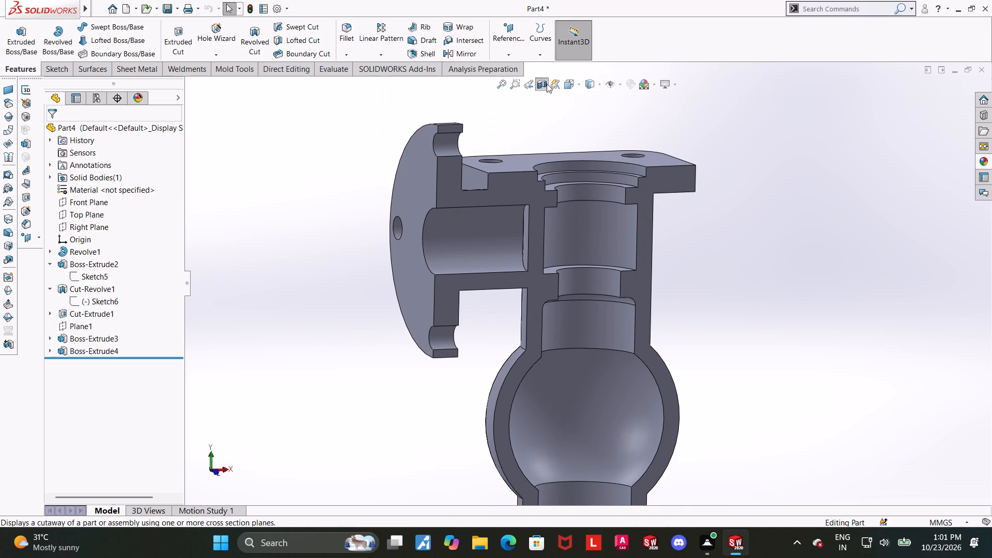
pyautogui.click(546, 84)
# Sketch on the side flange's outer face, converting the port bore's circular edge into a sketch circle, and exit the sketch.
pyautogui.moveTo(551, 126); pyautogui.dragTo(565, 136, button='middle')
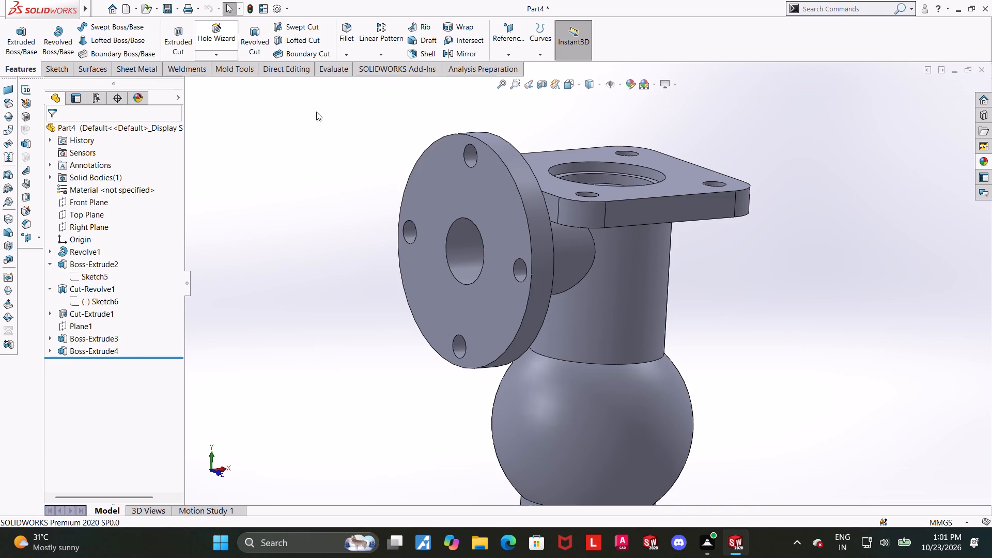
pyautogui.moveTo(457, 259); pyautogui.dragTo(510, 262, button='middle')
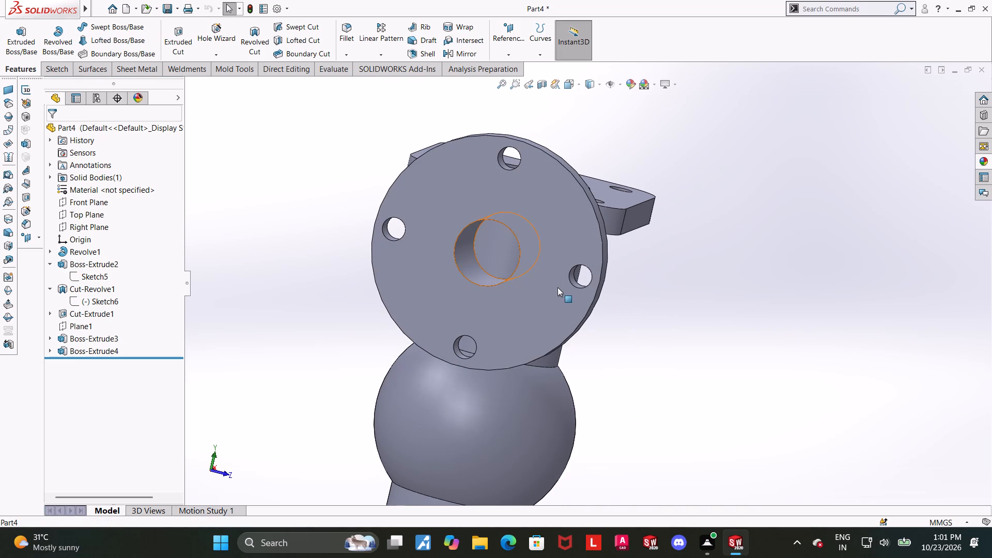
pyautogui.click(555, 286)
pyautogui.click(606, 261)
pyautogui.click(75, 371)
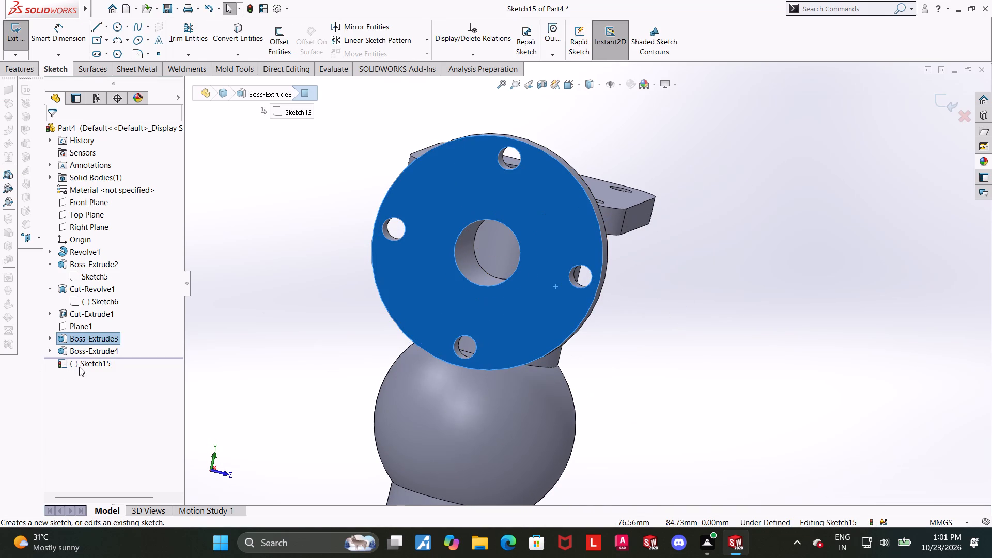
pyautogui.click(79, 367)
pyautogui.click(107, 347)
pyautogui.click(236, 35)
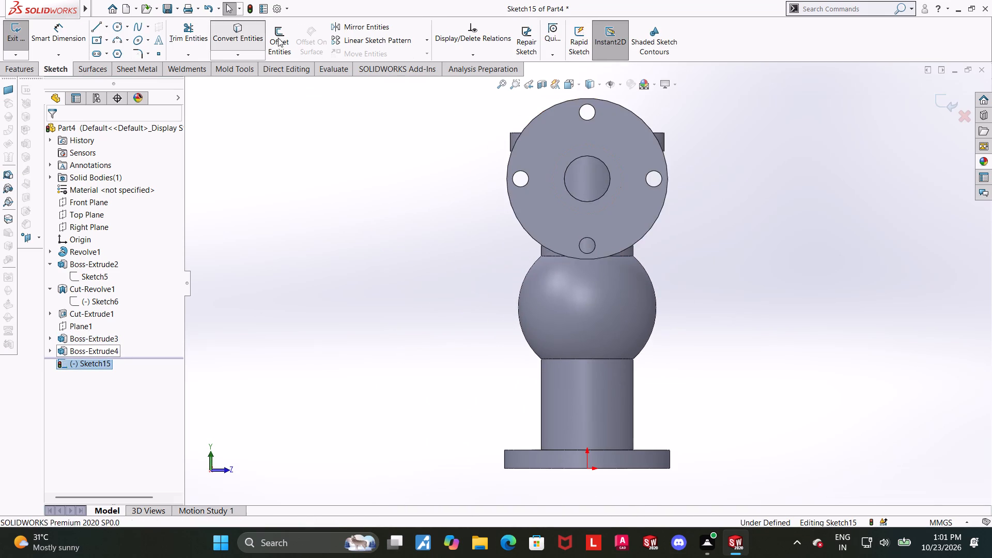
pyautogui.click(584, 157)
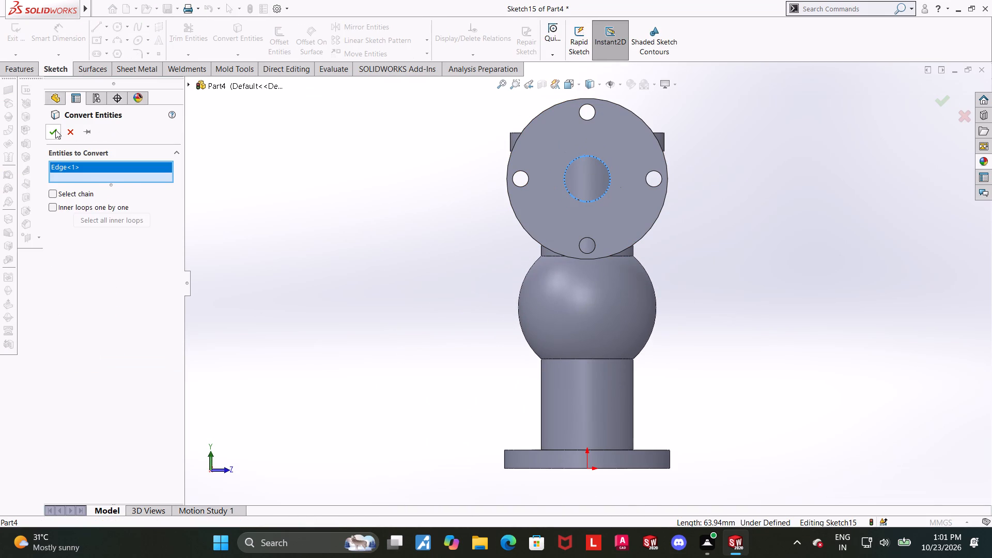
pyautogui.click(55, 130)
pyautogui.scroll(2, 863, 249)
pyautogui.moveTo(795, 244); pyautogui.dragTo(750, 251, button='middle')
pyautogui.scroll(-3, 738, 154)
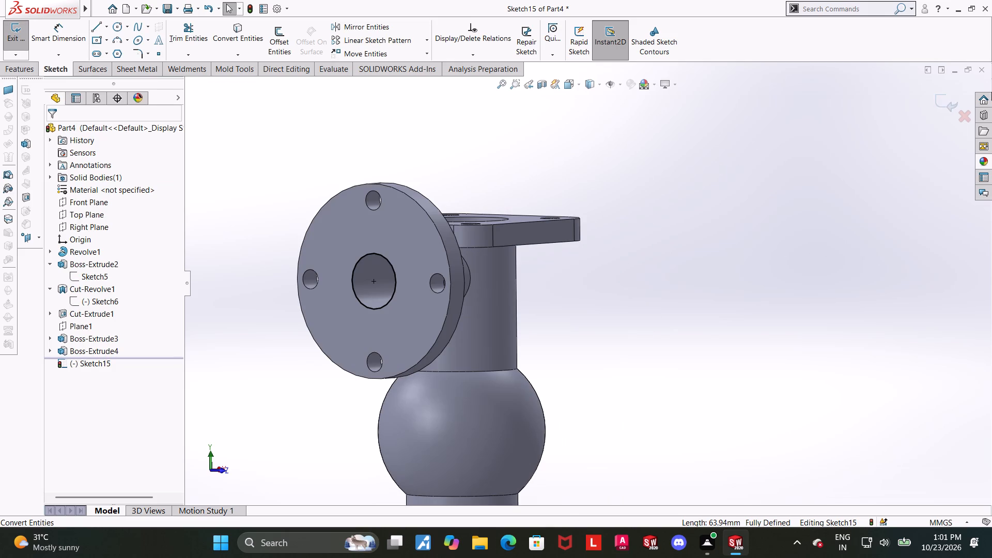
pyautogui.click(944, 101)
# Extrude-cut the side port's bore circle 46 mm deep from the side flange face into the main bore.
pyautogui.click(174, 35)
pyautogui.moveTo(676, 255); pyautogui.dragTo(594, 297, button='middle')
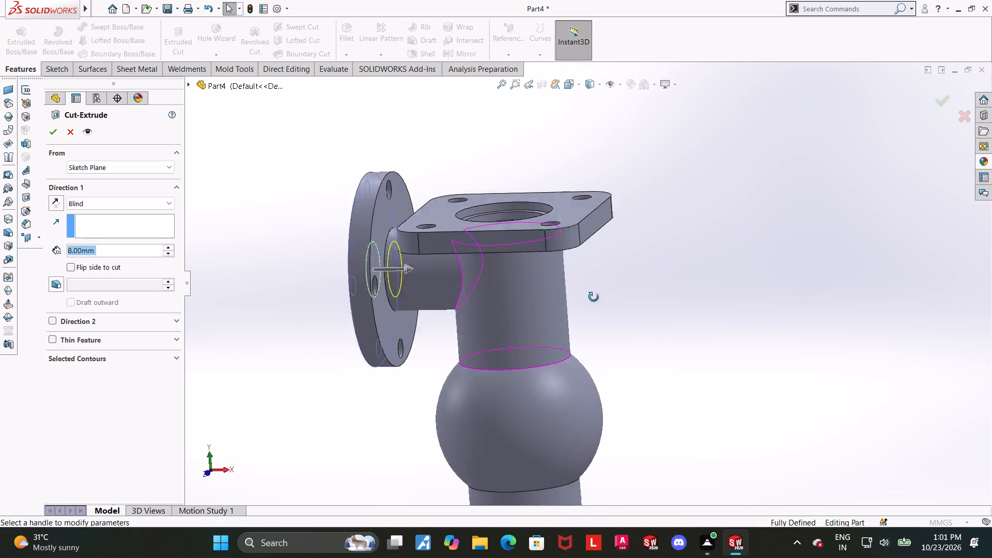
pyautogui.moveTo(594, 297); pyautogui.dragTo(622, 381, button='middle')
pyautogui.moveTo(410, 248); pyautogui.dragTo(499, 264)
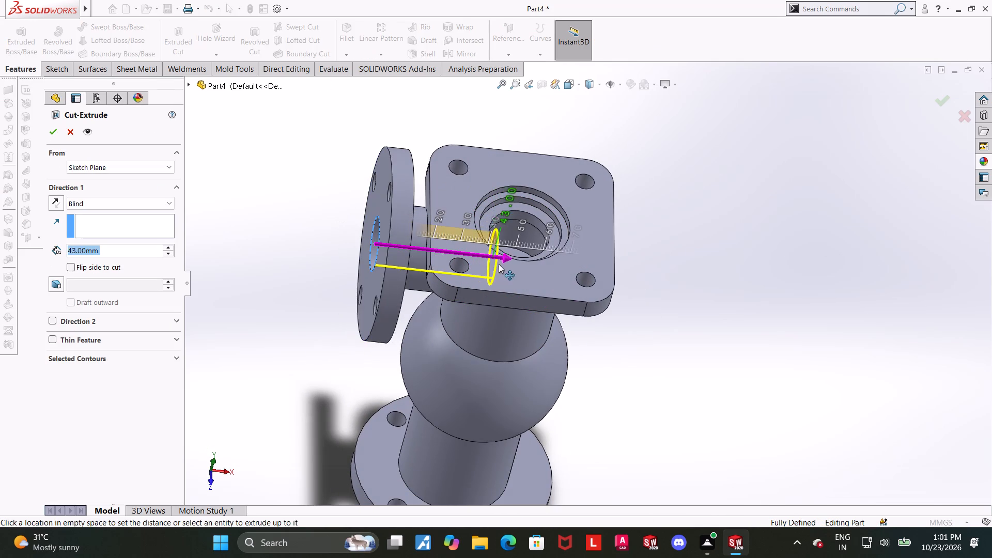
pyautogui.moveTo(499, 264); pyautogui.dragTo(501, 265)
pyautogui.click(569, 81)
pyautogui.click(440, 420)
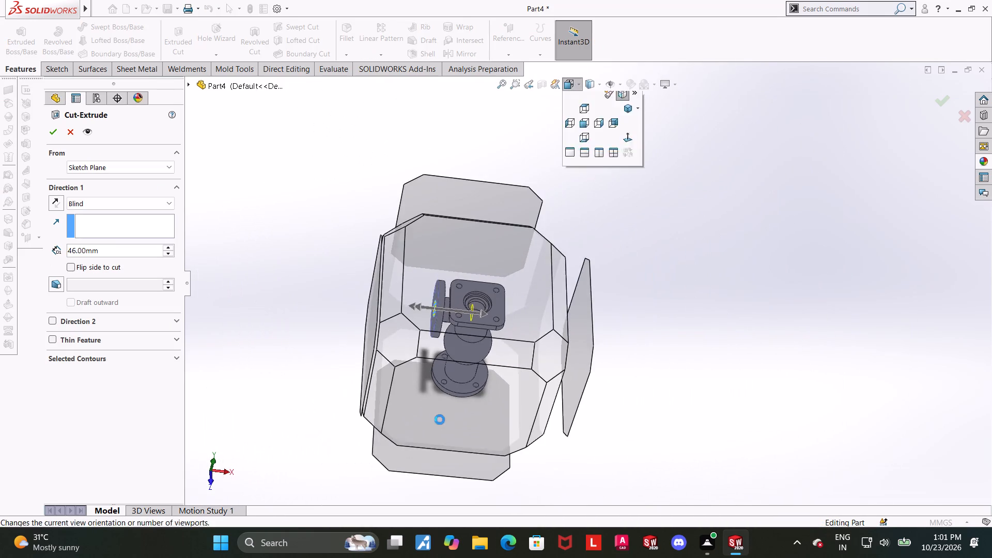
pyautogui.click(55, 135)
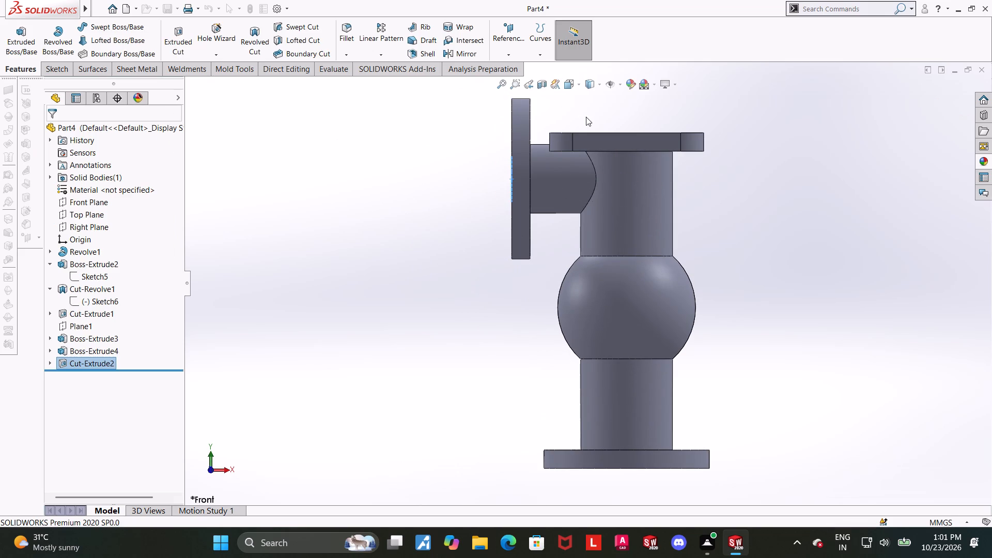
# Section the valve body along the Front Plane, examine where the side port bore meets the main bore, and turn the section off.
pyautogui.click(544, 88)
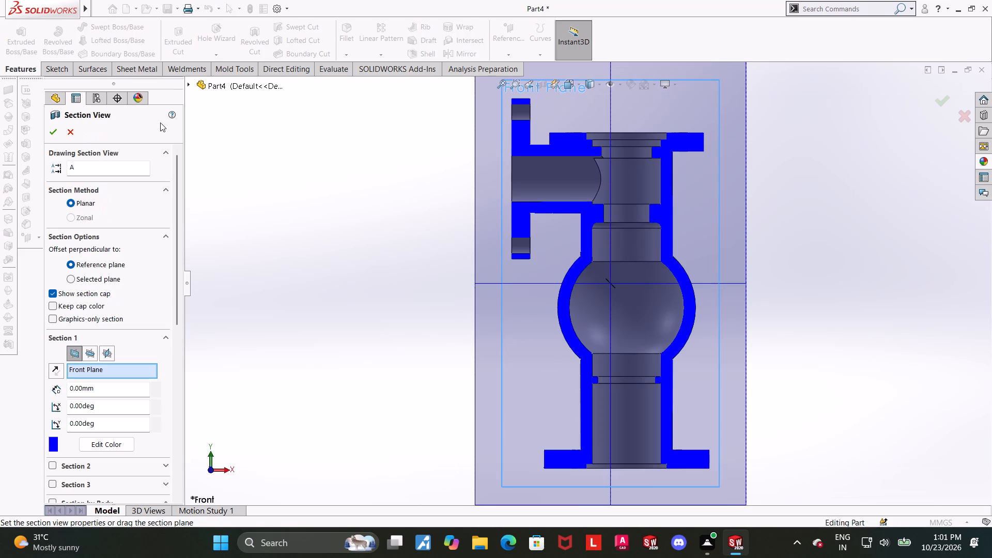
pyautogui.click(53, 129)
pyautogui.click(816, 225)
pyautogui.scroll(-3, 633, 165)
pyautogui.moveTo(618, 176); pyautogui.dragTo(597, 182, button='middle')
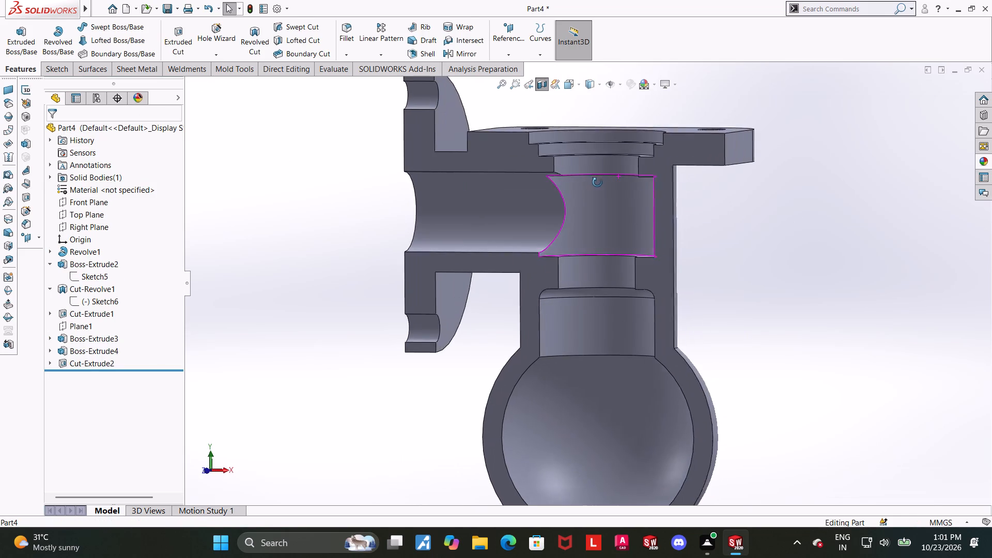
pyautogui.moveTo(597, 182); pyautogui.dragTo(600, 202, button='middle')
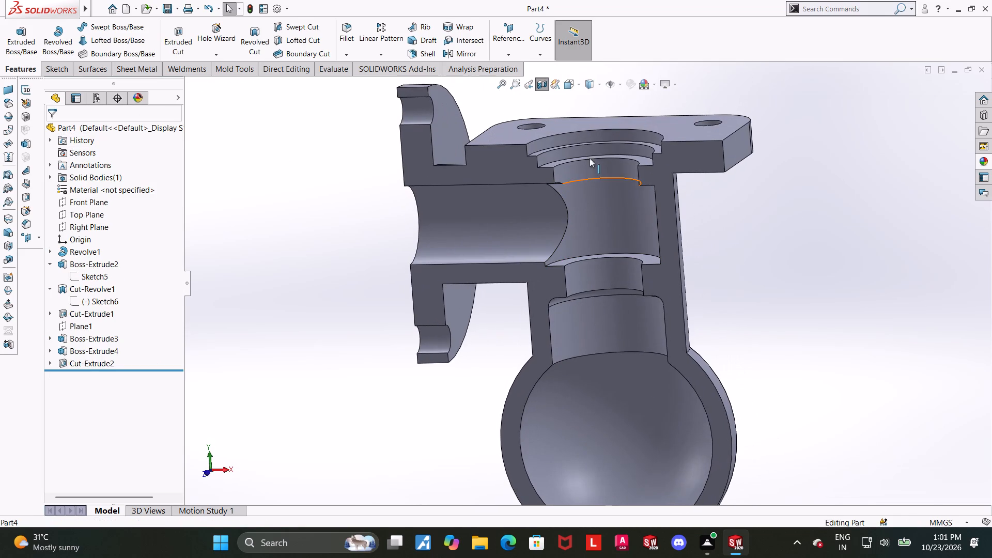
pyautogui.click(565, 86)
pyautogui.click(473, 308)
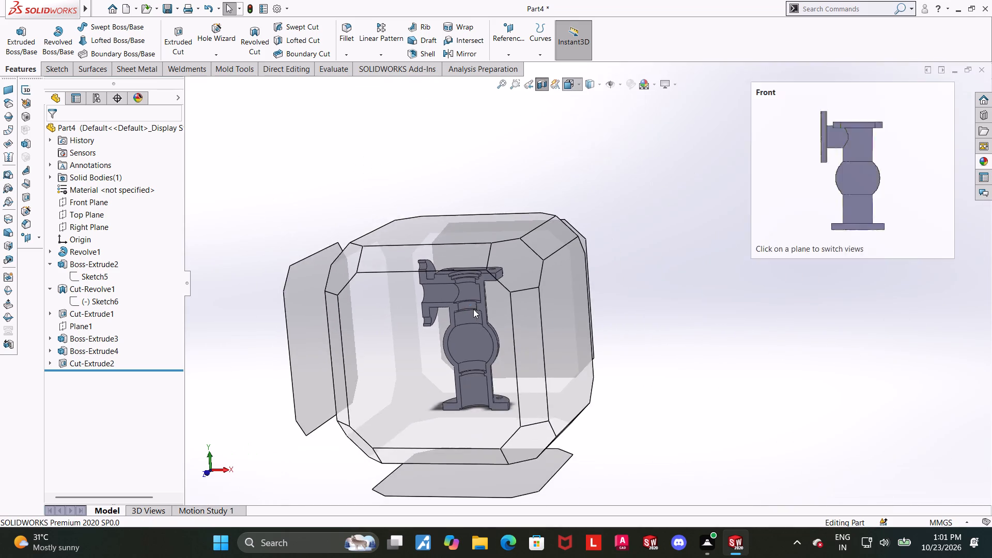
pyautogui.scroll(-3, 621, 171)
pyautogui.scroll(-2, 578, 209)
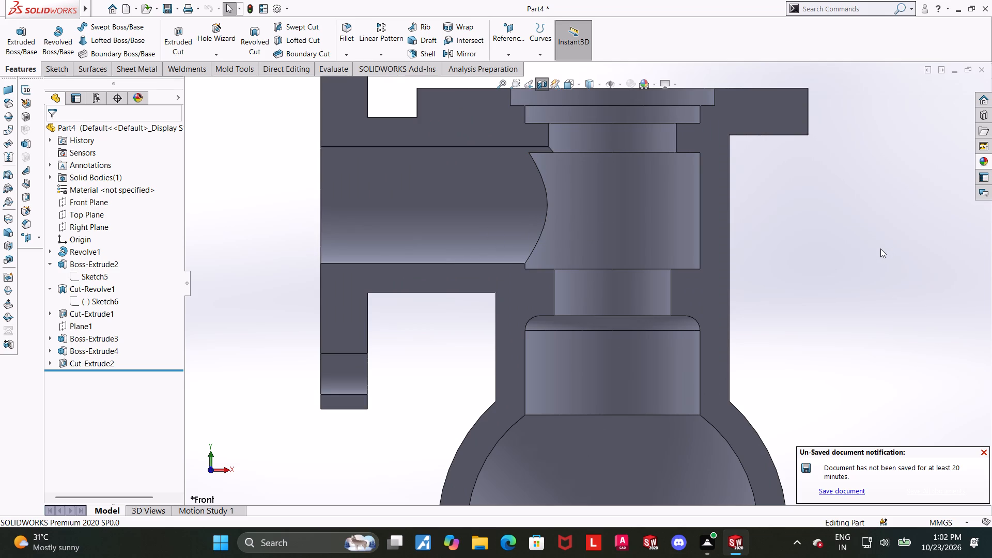
pyautogui.scroll(1, 880, 249)
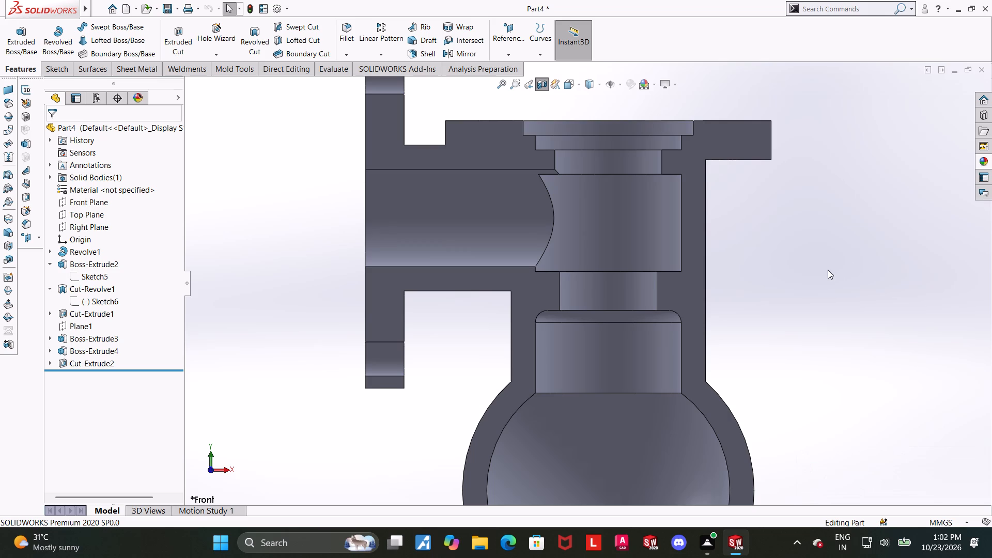
pyautogui.scroll(1, 828, 270)
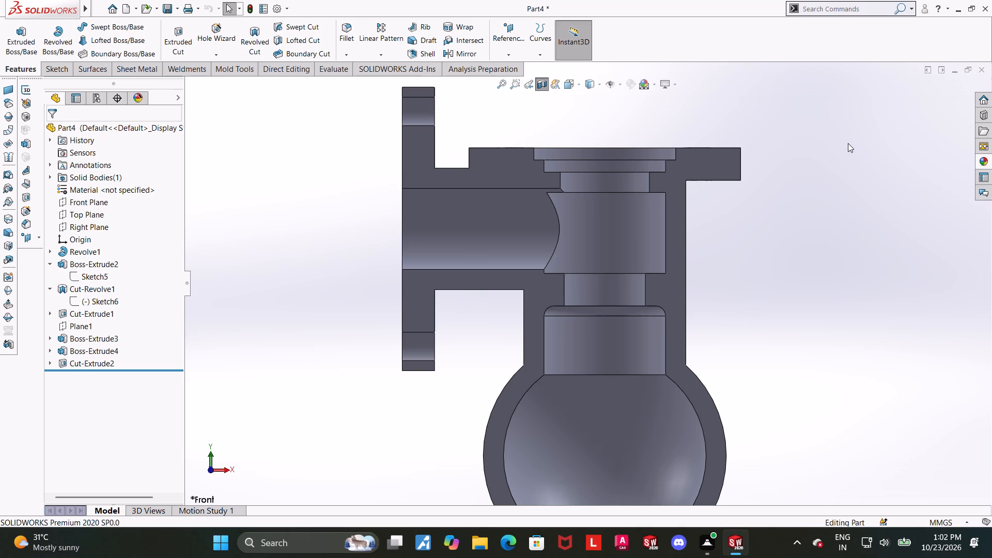
pyautogui.click(546, 82)
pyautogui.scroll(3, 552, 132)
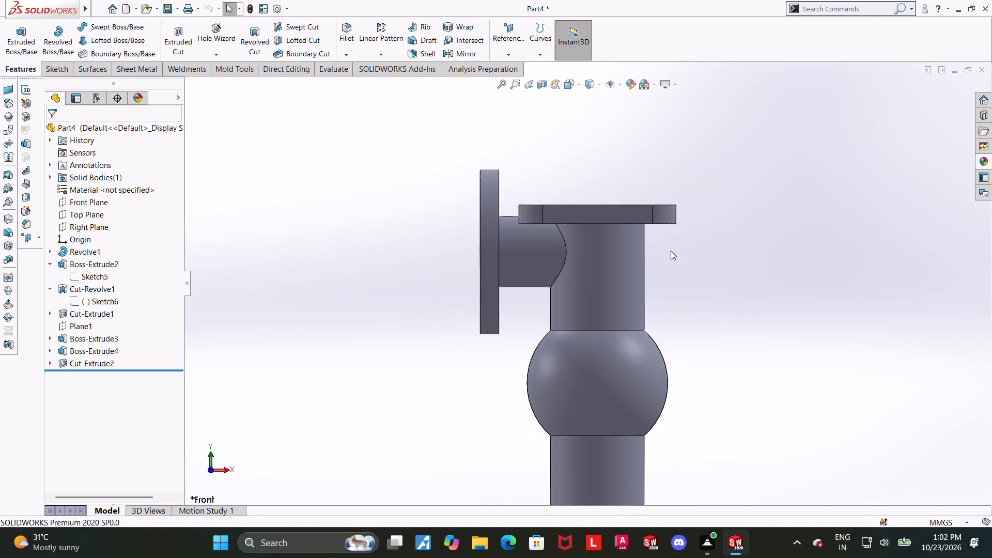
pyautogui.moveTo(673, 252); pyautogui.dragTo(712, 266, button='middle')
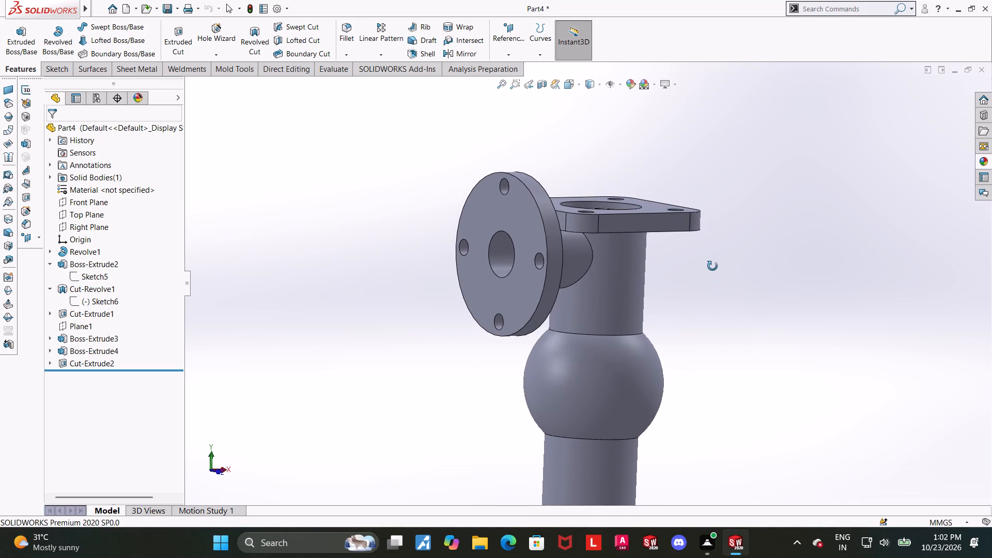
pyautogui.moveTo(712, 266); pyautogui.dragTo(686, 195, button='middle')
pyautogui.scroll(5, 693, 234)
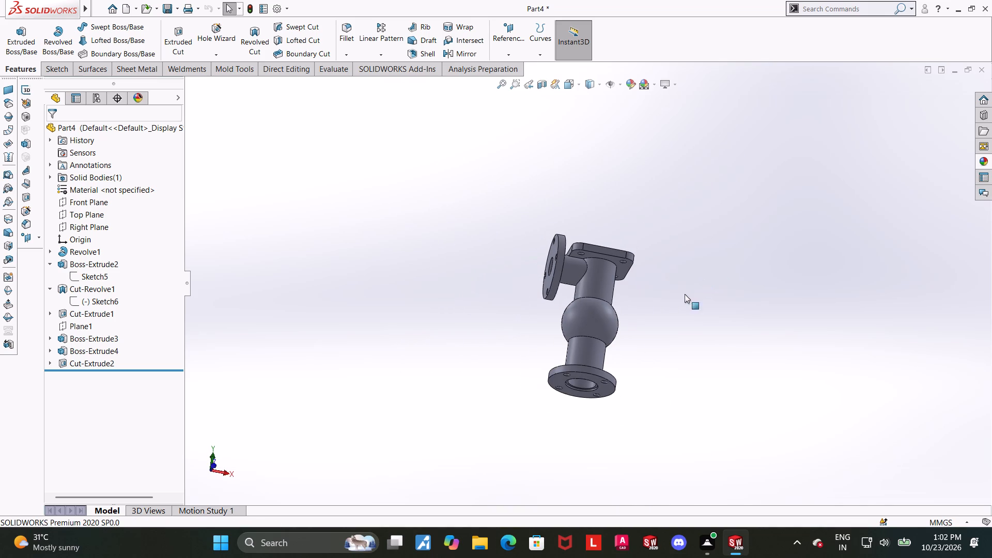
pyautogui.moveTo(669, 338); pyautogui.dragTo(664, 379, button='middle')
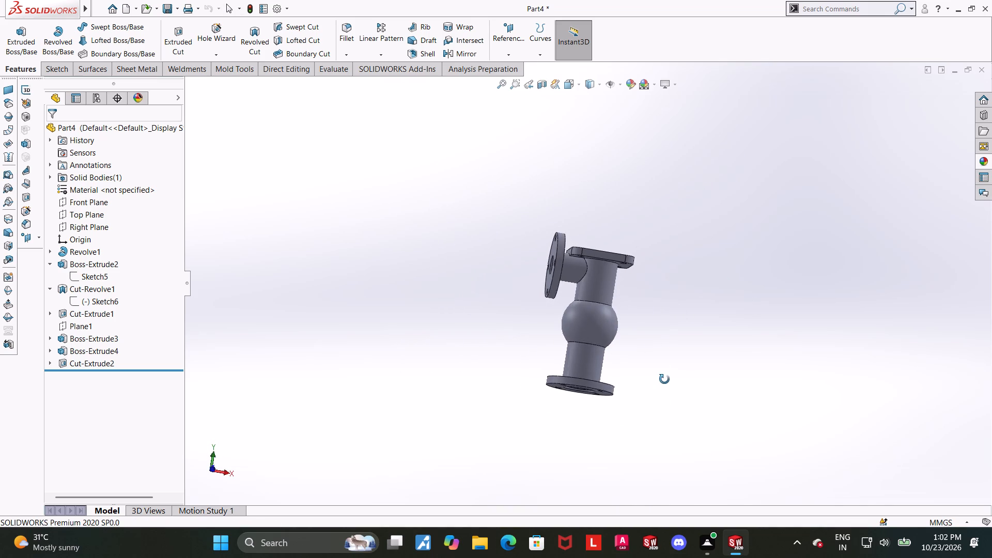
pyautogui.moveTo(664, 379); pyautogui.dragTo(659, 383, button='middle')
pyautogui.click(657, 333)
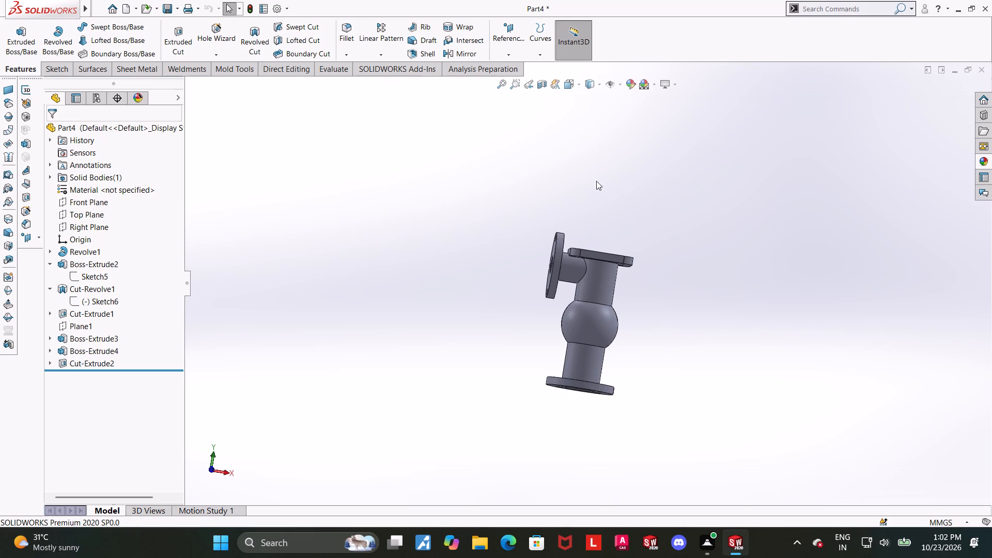
# Show the valve body in front view with a section along the Front Plane, focused on the spherical chamber.
pyautogui.click(573, 83)
pyautogui.click(530, 368)
pyautogui.scroll(-1, 749, 409)
pyautogui.click(538, 81)
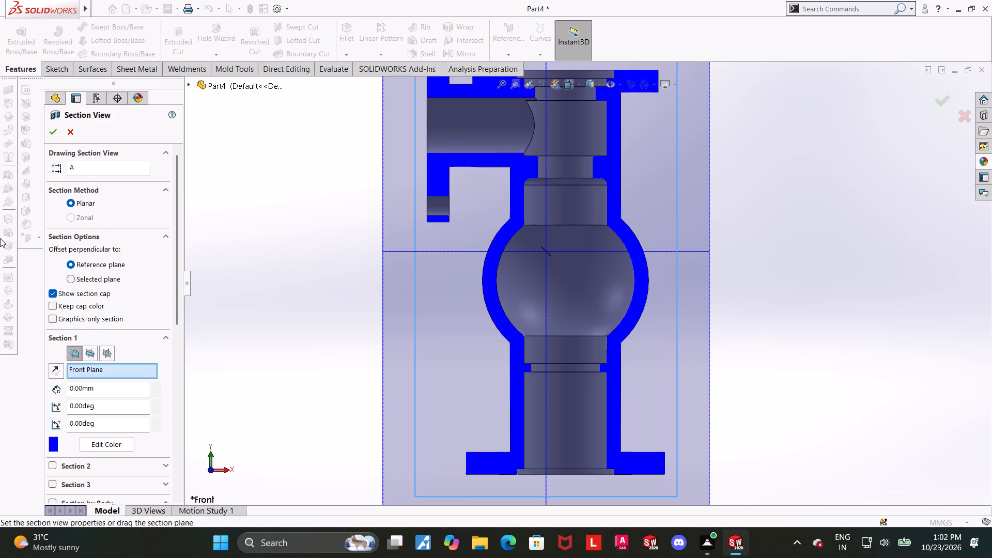
pyautogui.click(55, 135)
pyautogui.scroll(4, 643, 275)
pyautogui.scroll(-2, 743, 306)
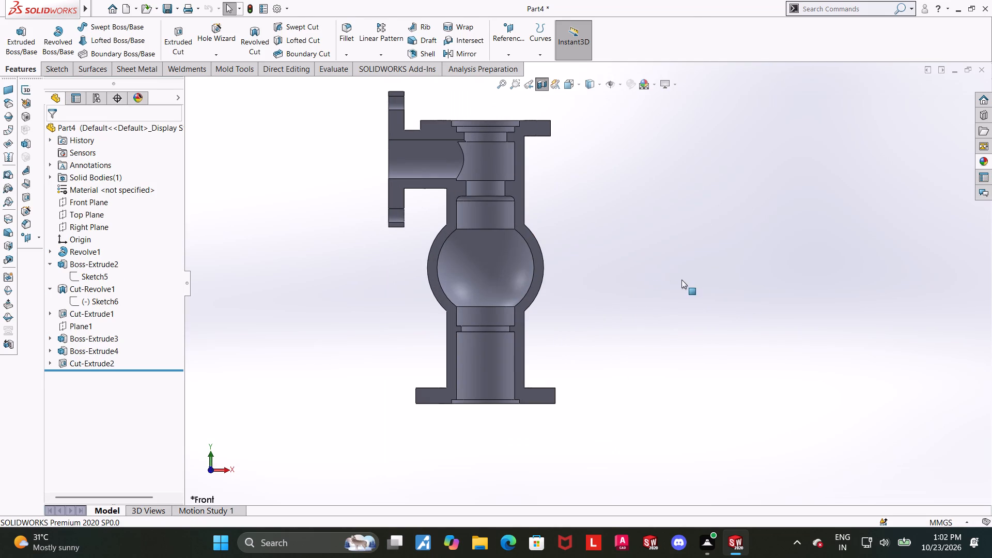
pyautogui.scroll(-1, 561, 252)
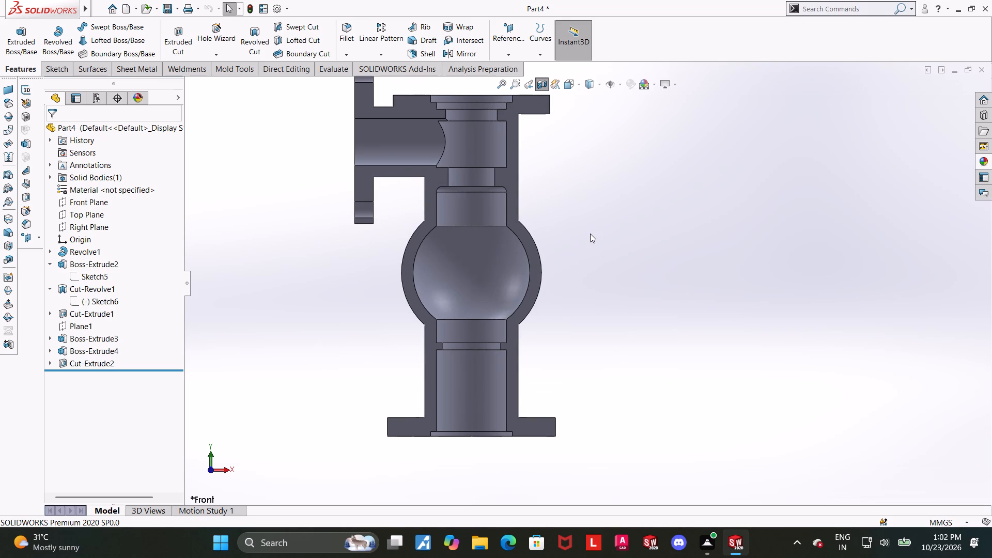
pyautogui.scroll(-4, 562, 272)
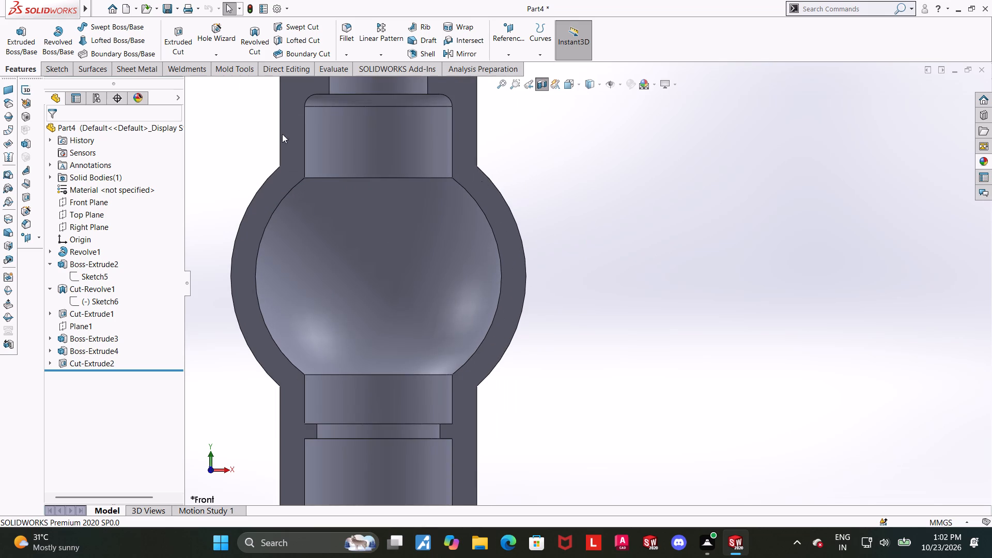
# Start a new sketch on the Front Plane.
pyautogui.click(78, 205)
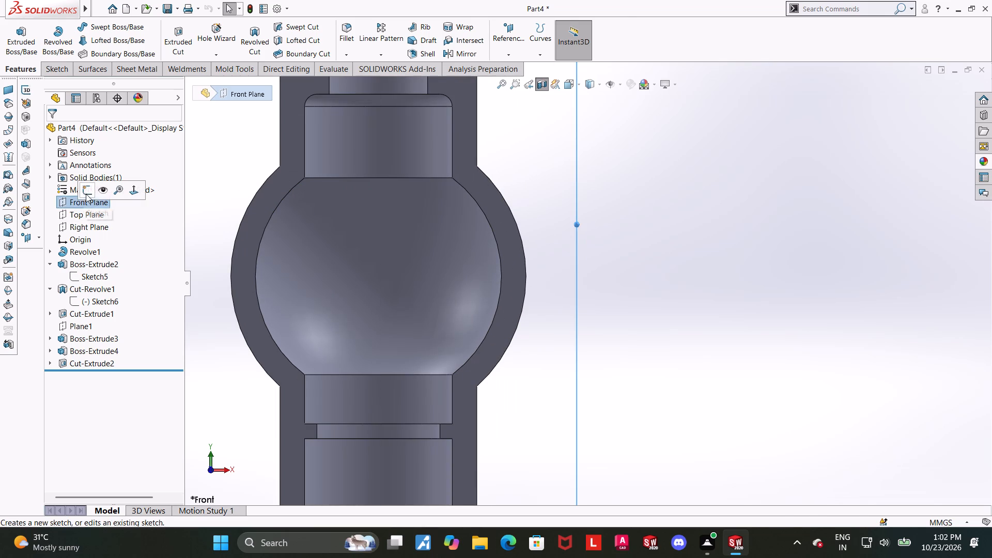
pyautogui.click(88, 189)
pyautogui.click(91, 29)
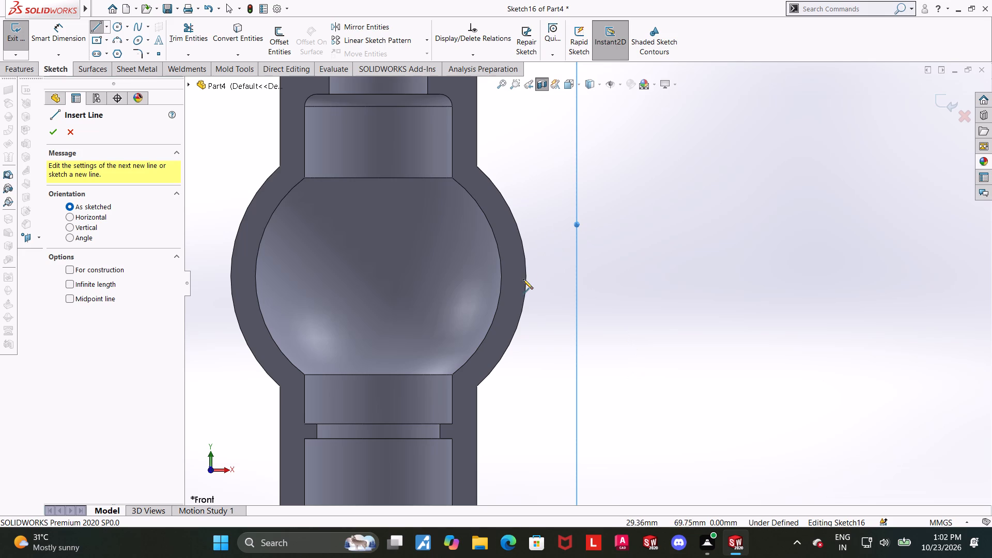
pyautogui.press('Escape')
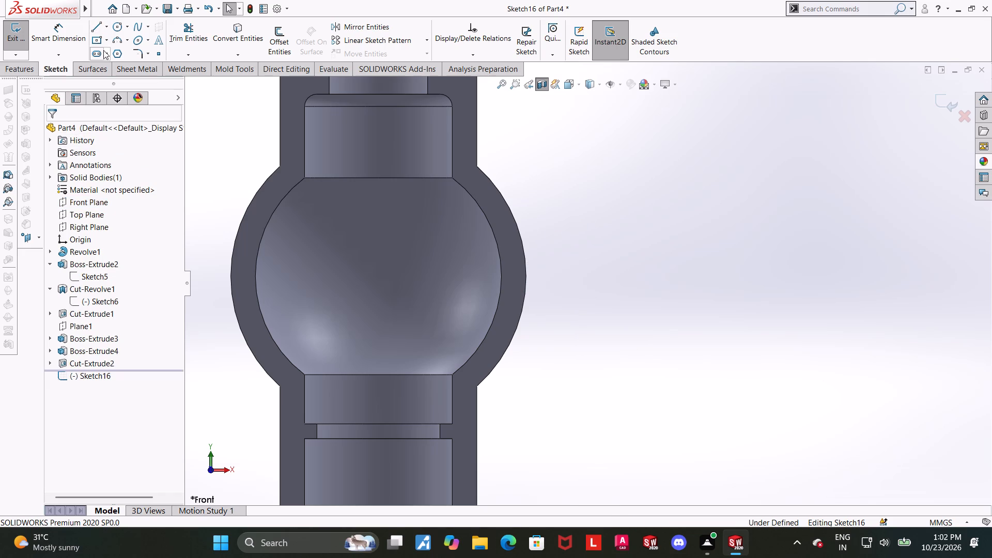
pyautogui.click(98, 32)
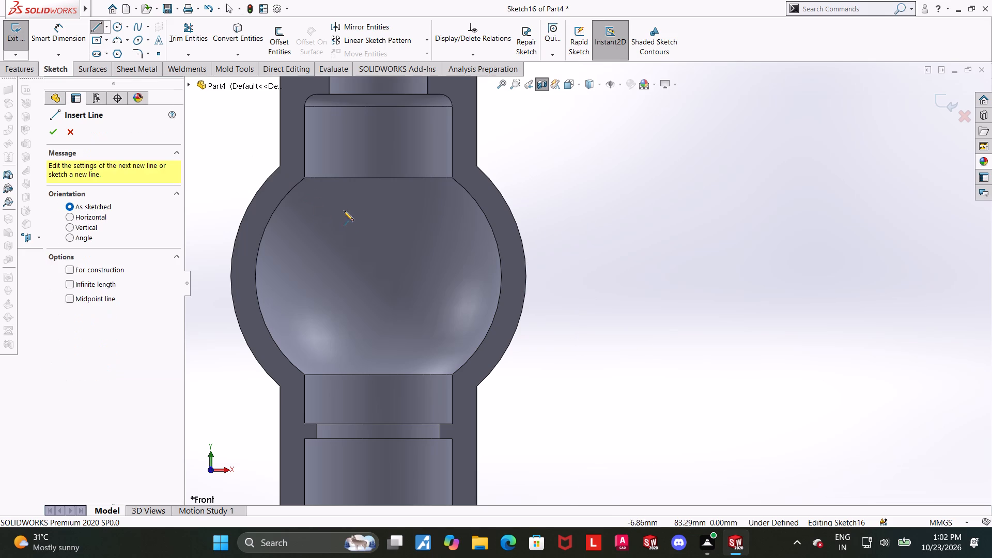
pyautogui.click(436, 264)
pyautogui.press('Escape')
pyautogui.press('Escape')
# Sketch an open six-line stepped profile outward from the spherical wall, with an about 24.8 mm upper step and about 33.6 mm bottom line.
pyautogui.click(99, 24)
pyautogui.click(516, 226)
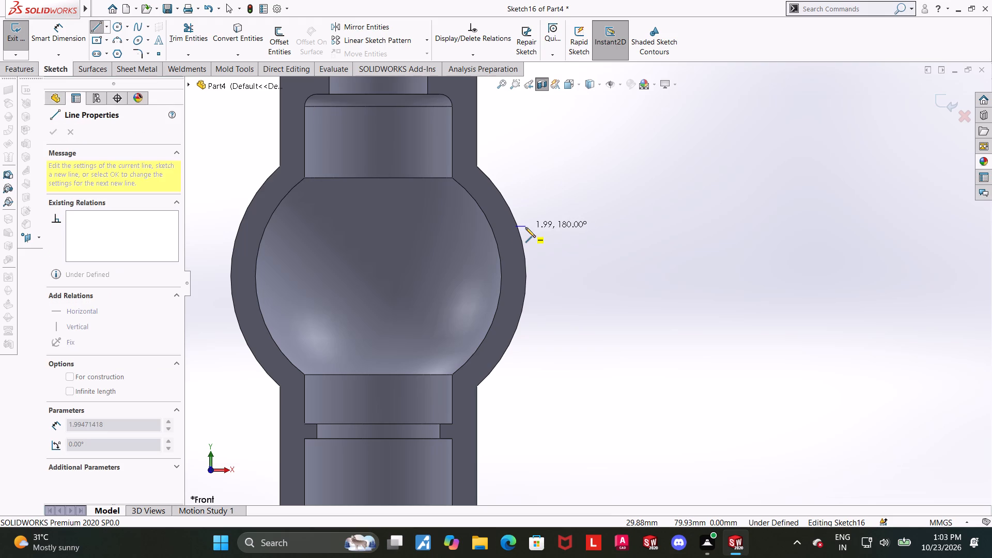
pyautogui.click(525, 227)
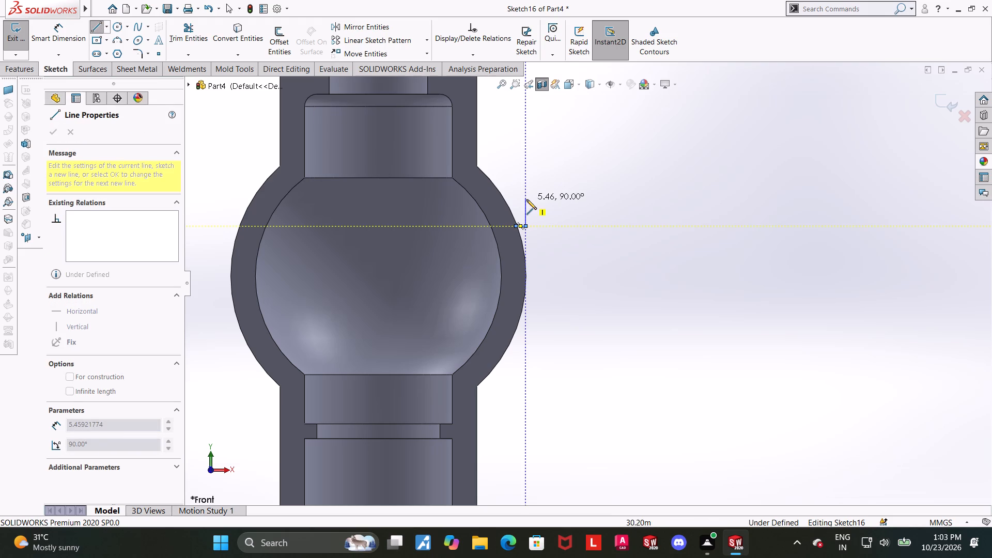
pyautogui.click(526, 199)
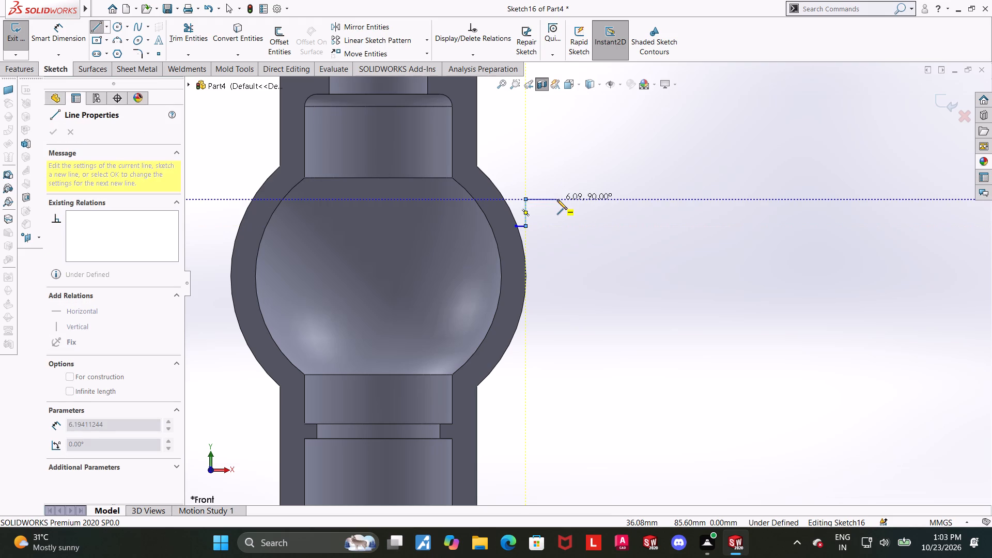
pyautogui.click(559, 199)
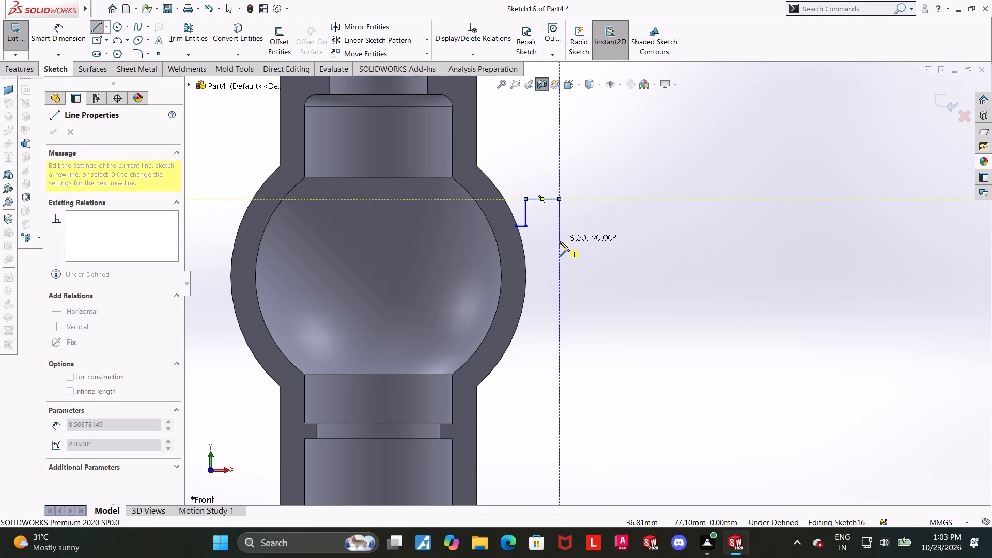
pyautogui.click(560, 241)
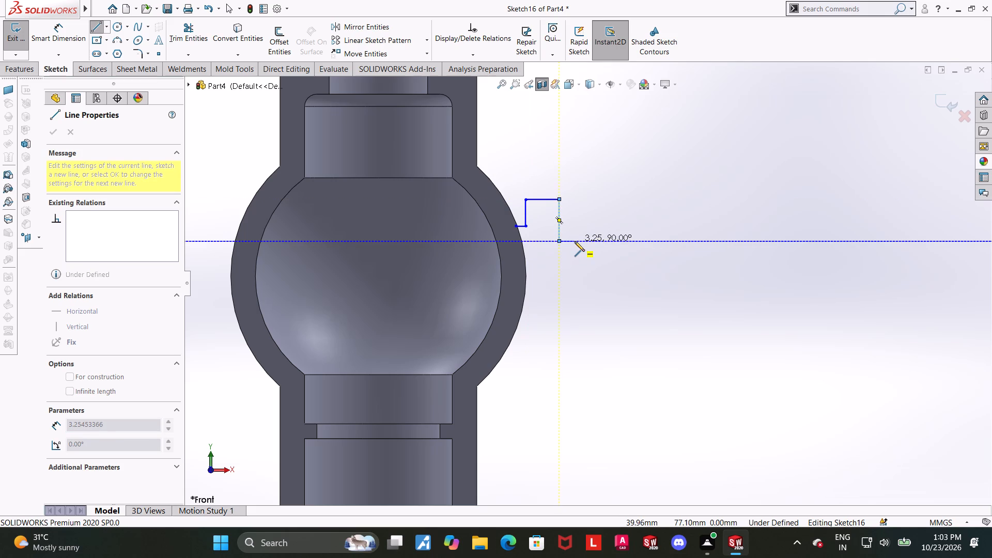
pyautogui.click(681, 240)
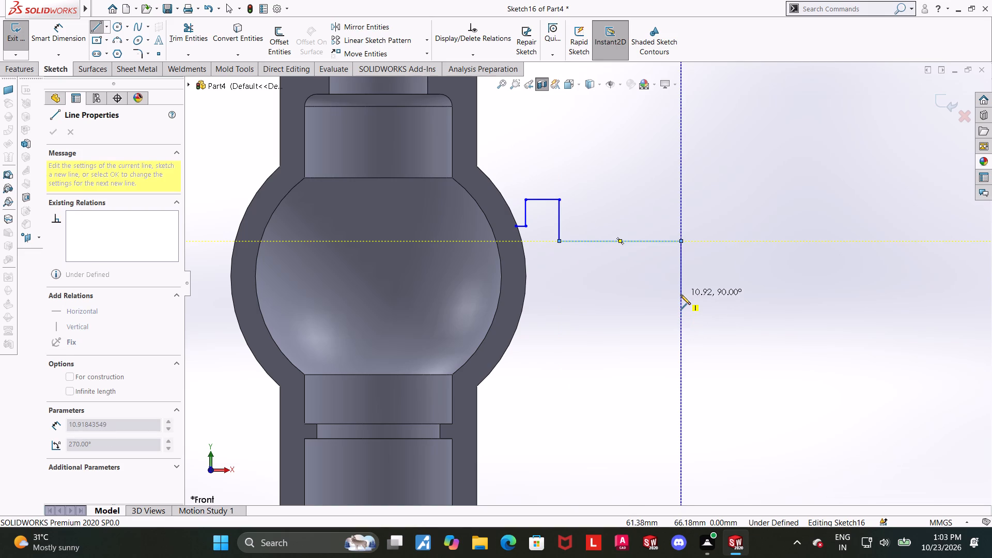
pyautogui.click(681, 261)
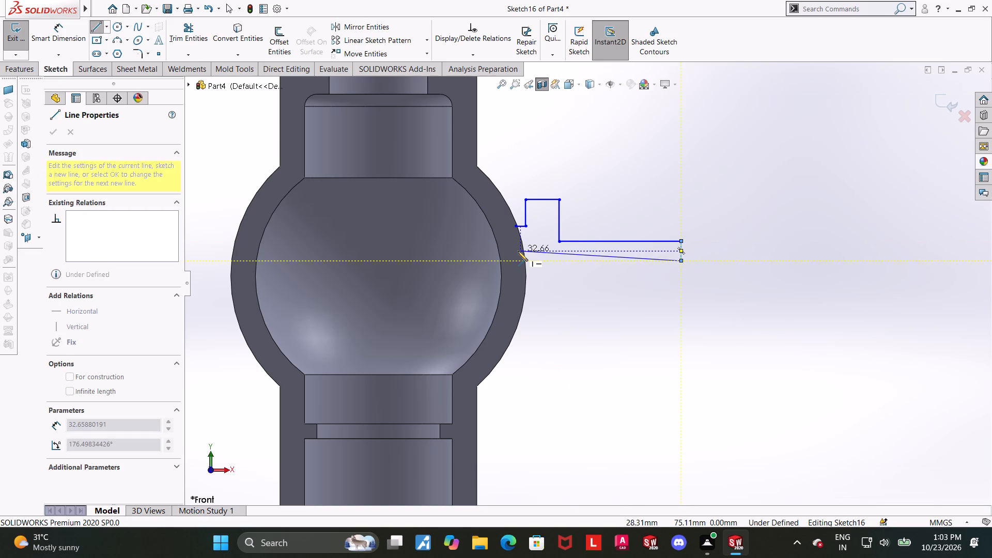
pyautogui.click(513, 270)
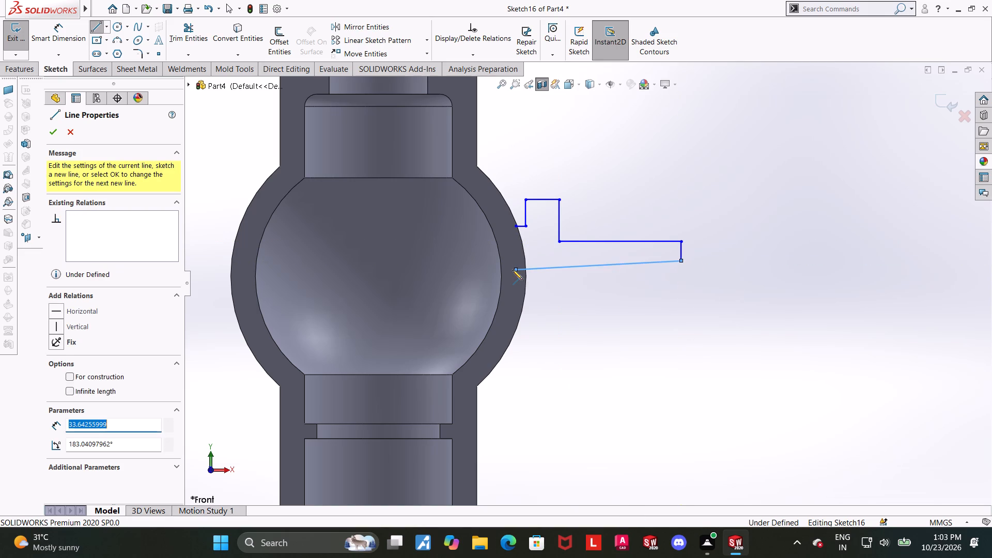
pyautogui.press('1')
pyautogui.press('Escape')
pyautogui.press('Escape')
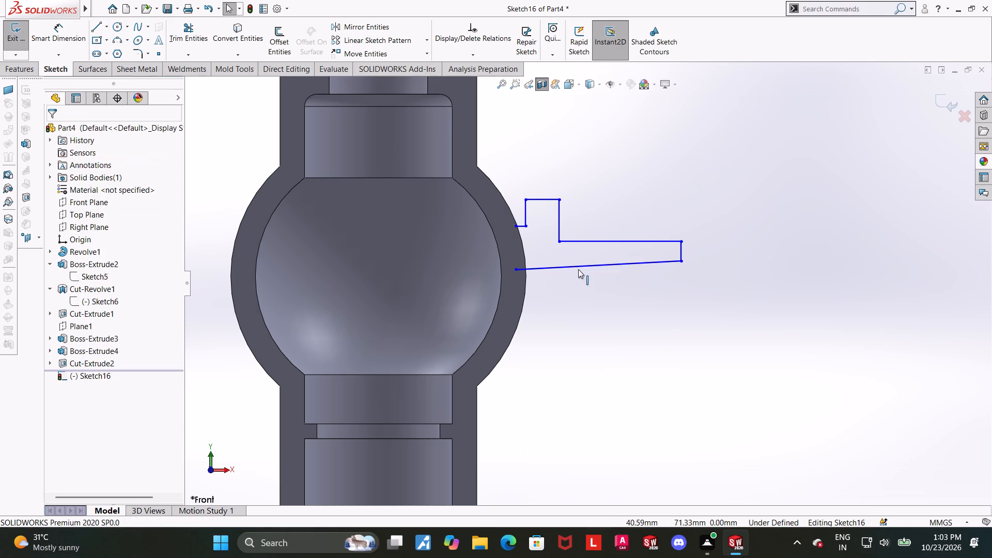
# Make the long bottom line of the stepped profile horizontal.
pyautogui.click(578, 269)
pyautogui.click(613, 224)
pyautogui.press('Escape')
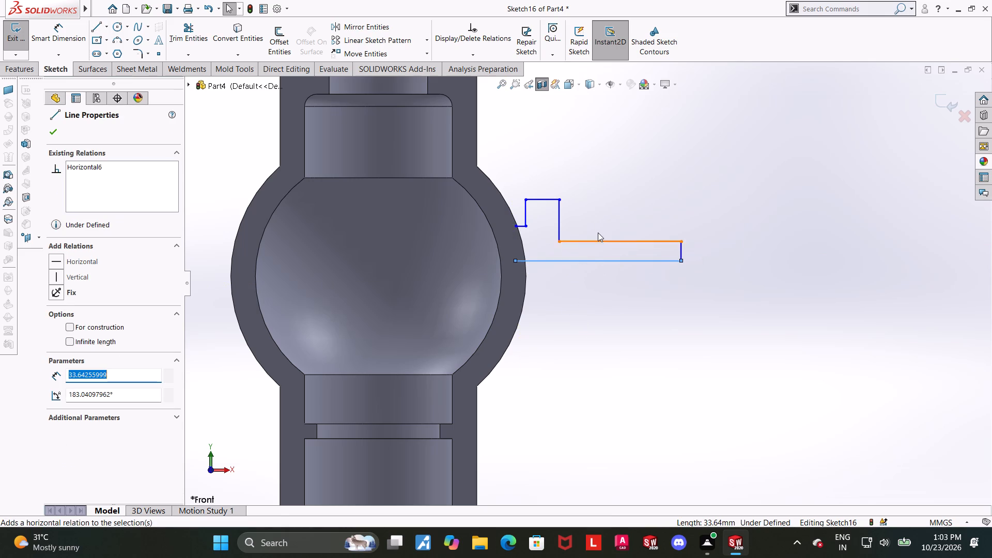
# Close the stepped profile with a near-vertical line joining its two open ends at the spherical wall.
pyautogui.scroll(-1, 593, 233)
pyautogui.scroll(-1, 506, 225)
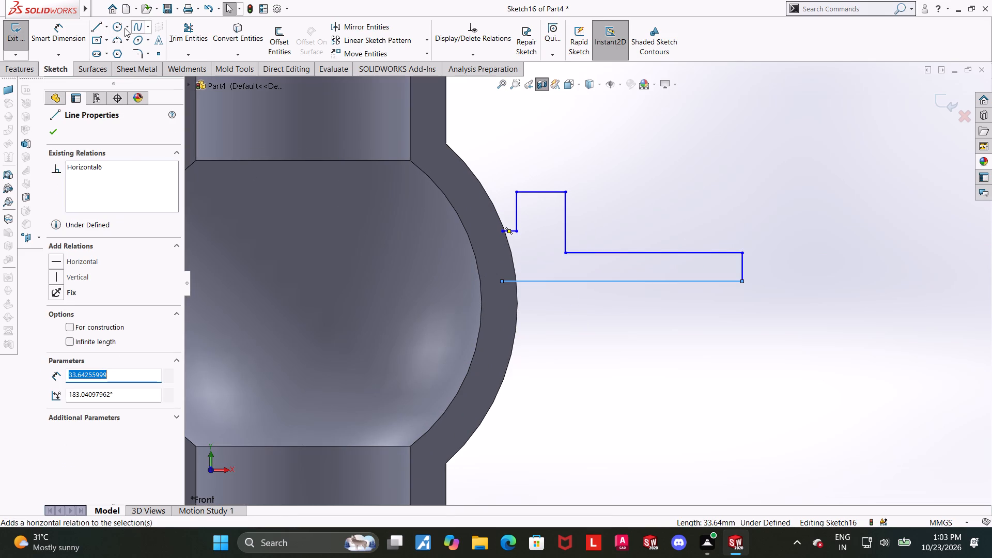
pyautogui.click(98, 24)
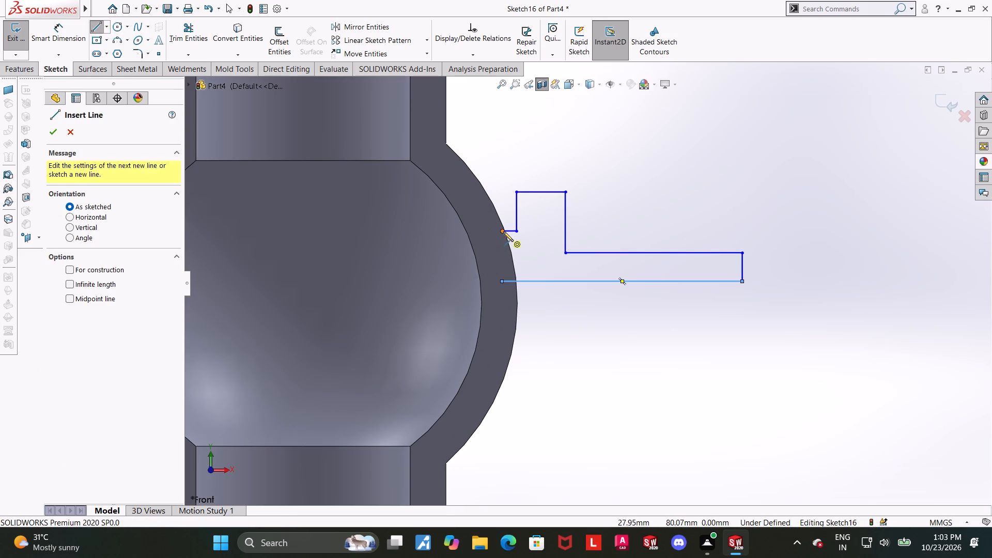
pyautogui.click(503, 231)
pyautogui.click(502, 278)
pyautogui.press('Escape')
pyautogui.press('Escape')
# Move the profile's closing line, about 7 mm long, deeper into the thickness of the spherical wall.
pyautogui.click(499, 264)
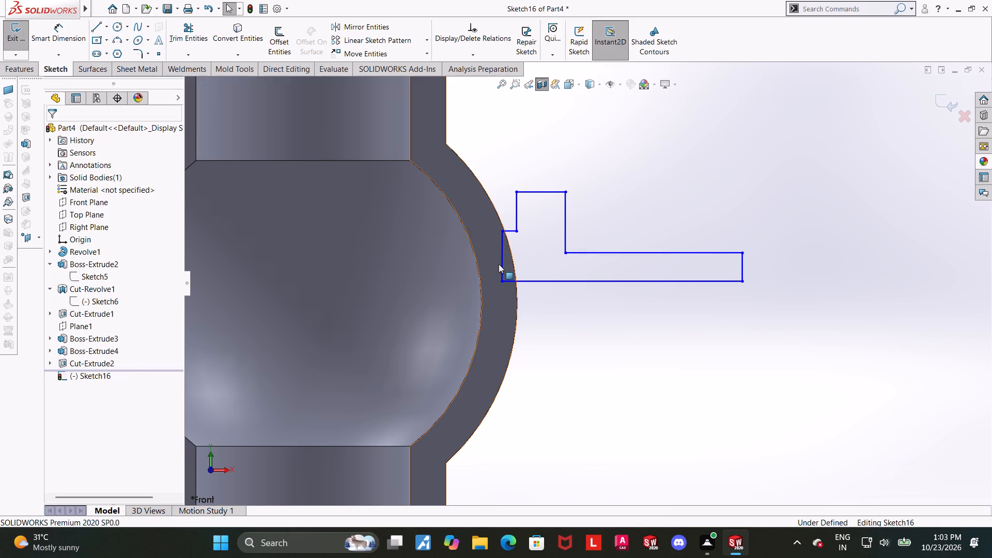
pyautogui.moveTo(500, 263); pyautogui.dragTo(488, 261)
pyautogui.press('Escape')
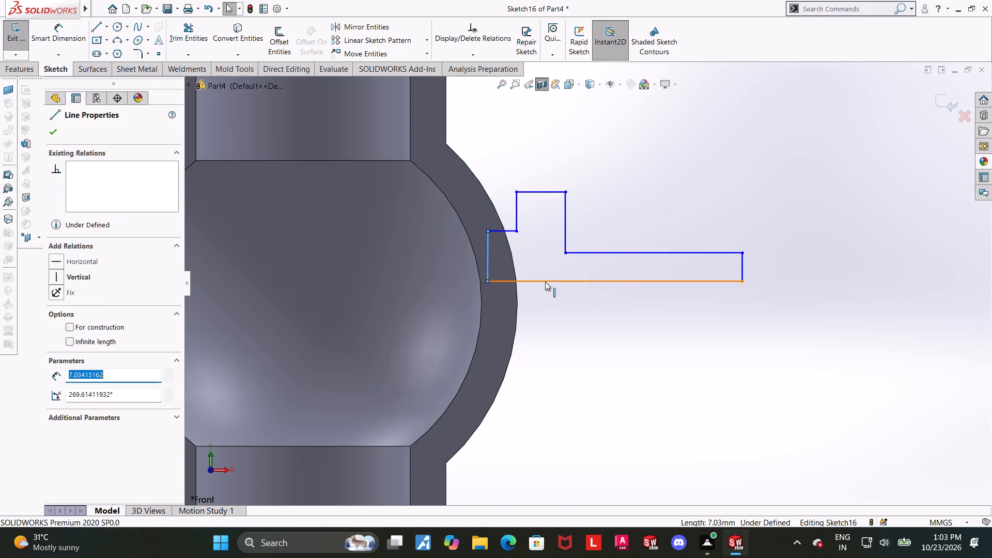
pyautogui.scroll(1, 541, 290)
pyautogui.scroll(-1, 571, 286)
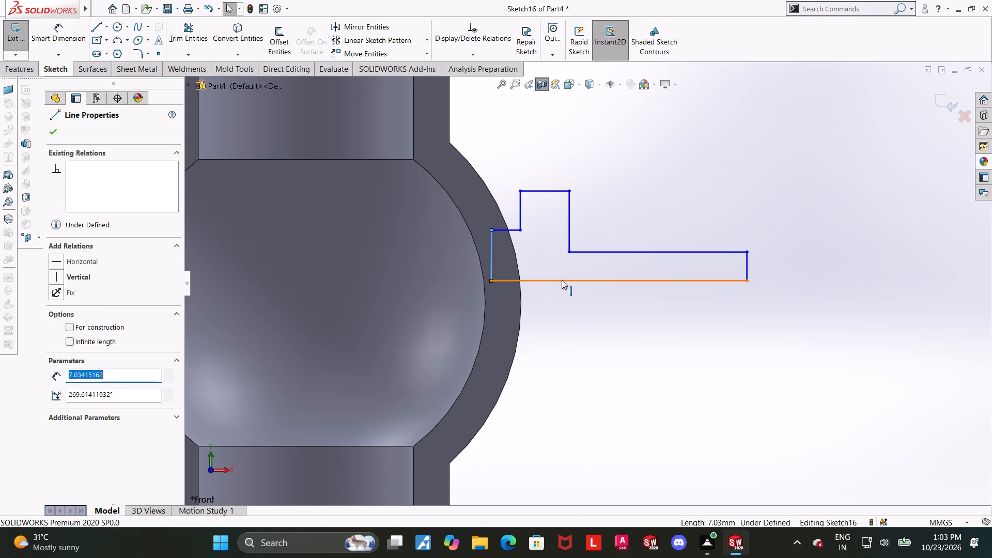
pyautogui.click(639, 311)
# Round the two top corners of the raised step with 3 mm sketch fillets.
pyautogui.click(134, 56)
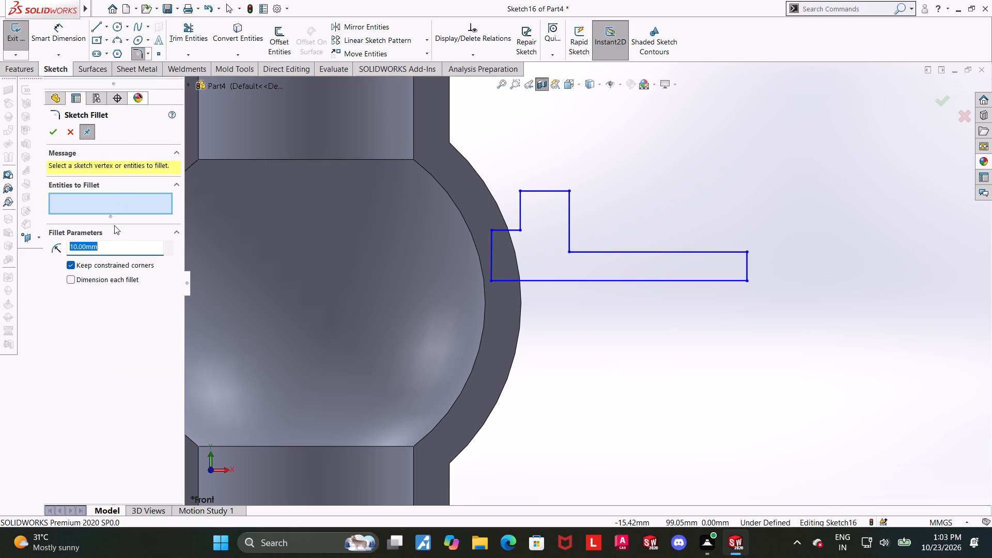
pyautogui.press('3')
pyautogui.press('Return')
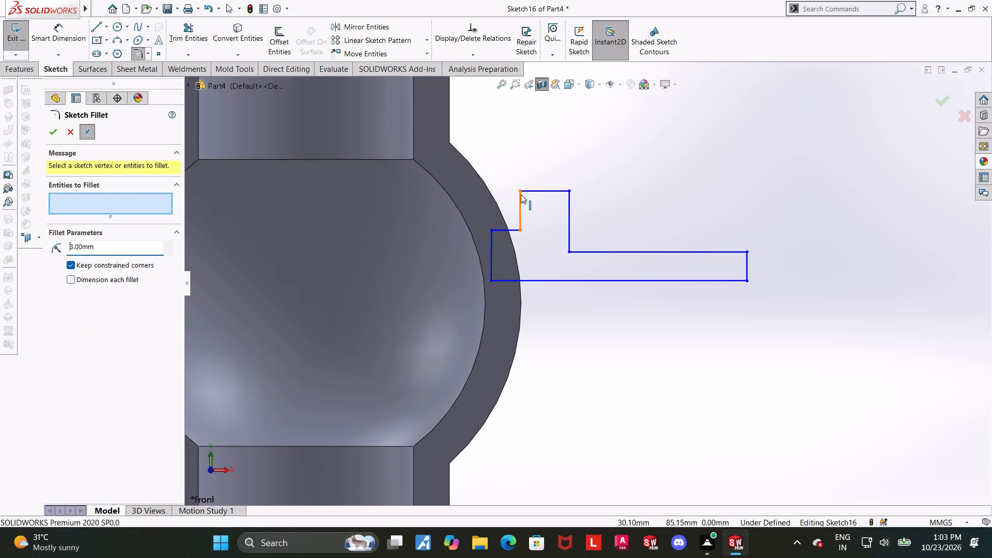
pyautogui.click(520, 189)
pyautogui.click(568, 191)
pyautogui.click(51, 128)
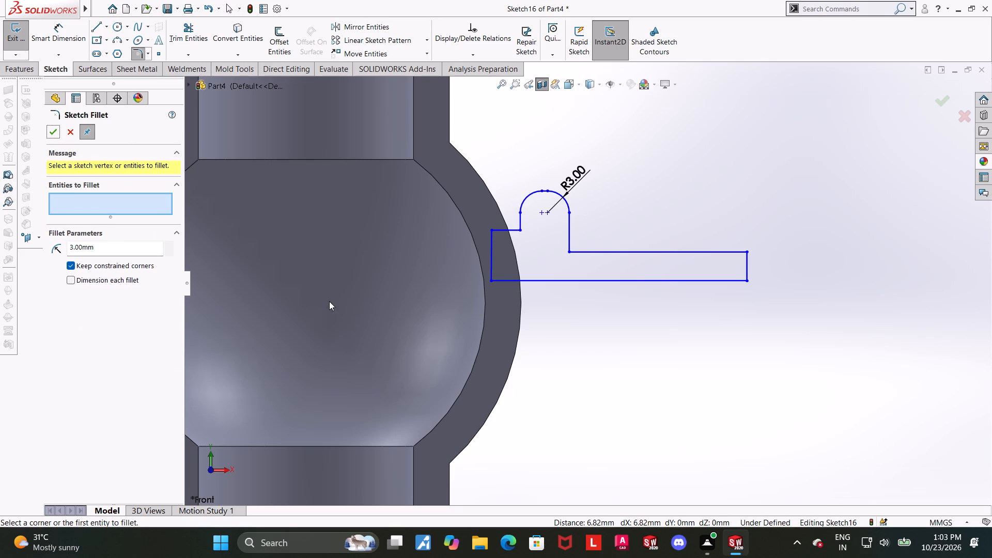
pyautogui.scroll(2, 785, 341)
pyautogui.scroll(-1, 721, 334)
pyautogui.press('Escape')
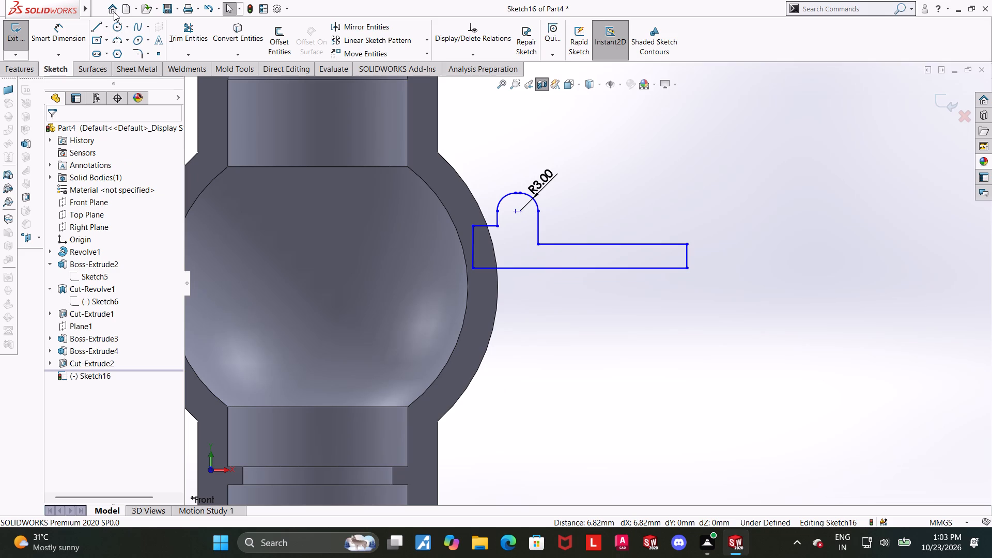
# Draw a horizontal centerline about 70.8 mm long outward from the chamber's vertical axis, below the profile.
pyautogui.click(110, 22)
pyautogui.click(111, 57)
pyautogui.click(320, 300)
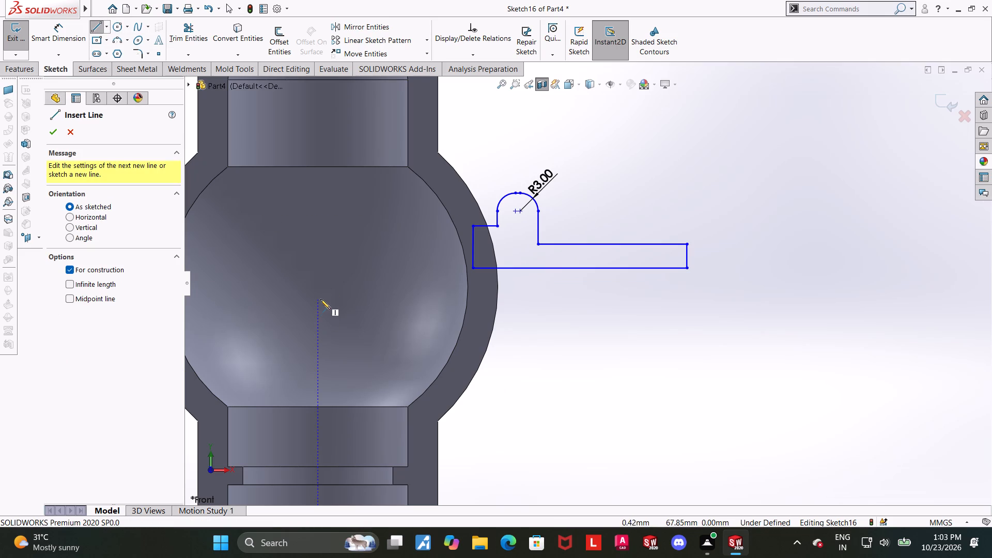
pyautogui.click(743, 302)
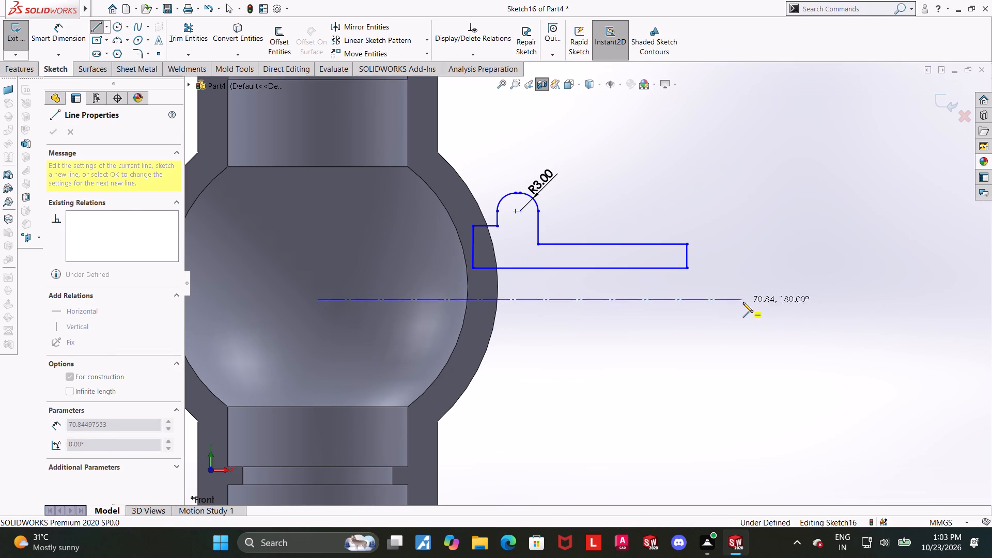
pyautogui.scroll(6, 743, 302)
pyautogui.press('Escape')
pyautogui.scroll(-2, 636, 330)
# Dimension the horizontal centerline 70 mm above the origin.
pyautogui.click(79, 27)
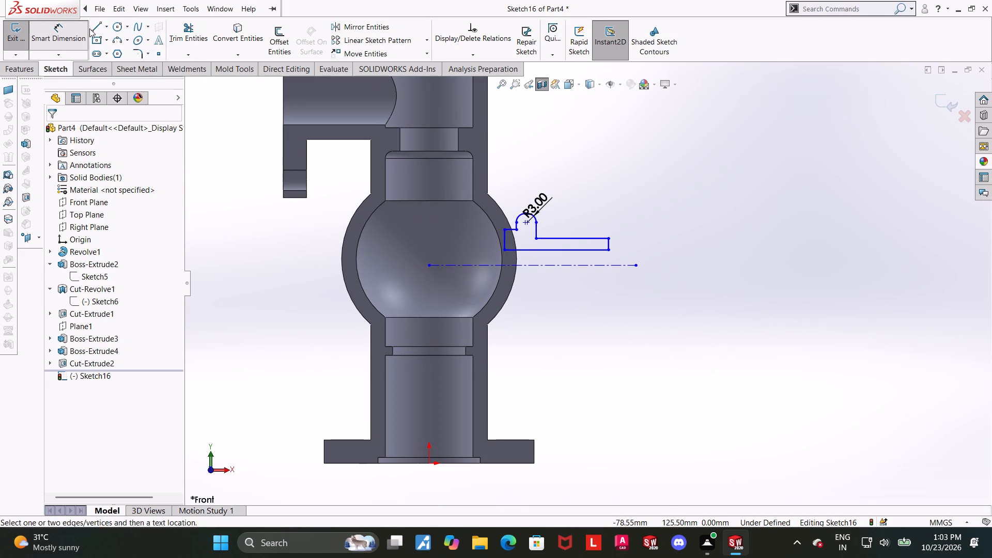
pyautogui.click(521, 267)
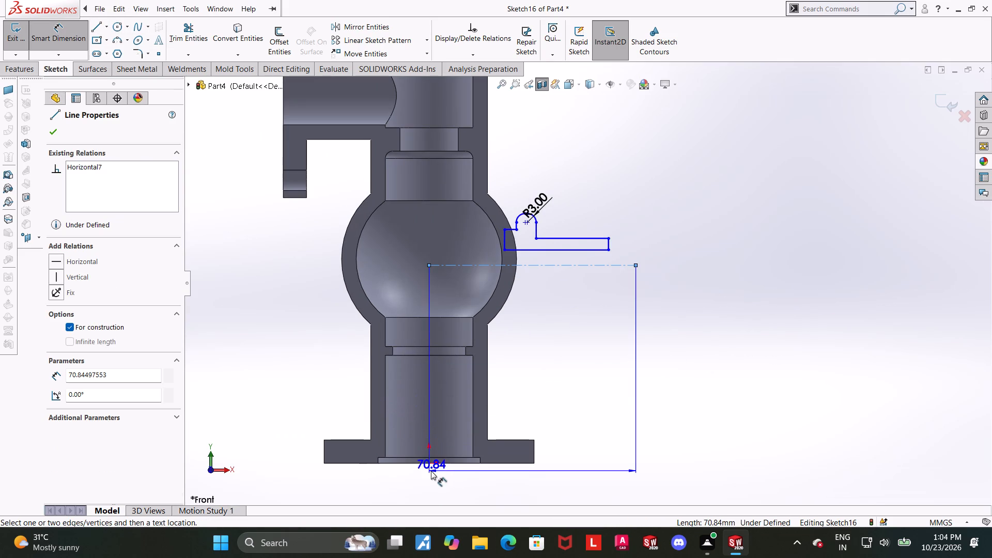
pyautogui.click(427, 466)
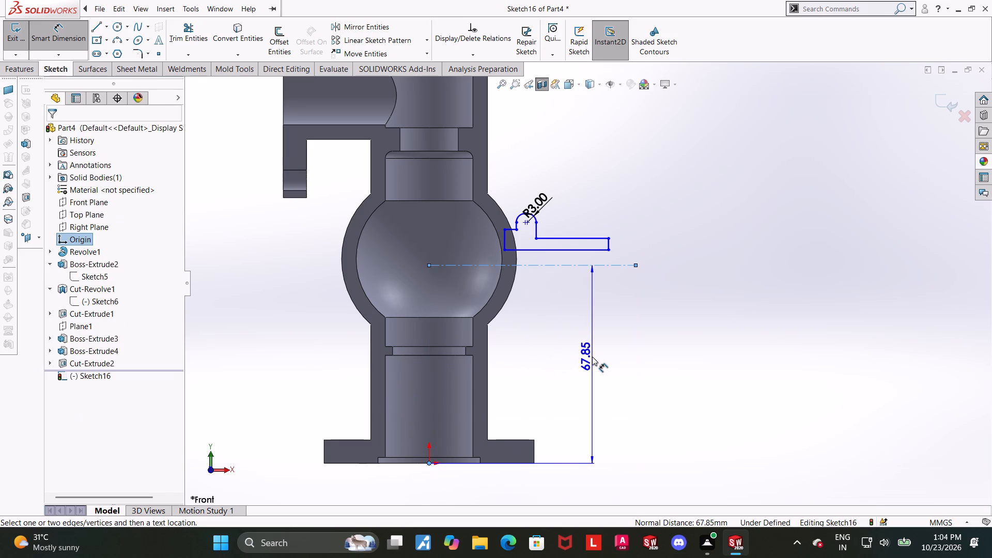
pyautogui.click(592, 357)
pyautogui.write('70')
pyautogui.press('Return')
pyautogui.press('Escape')
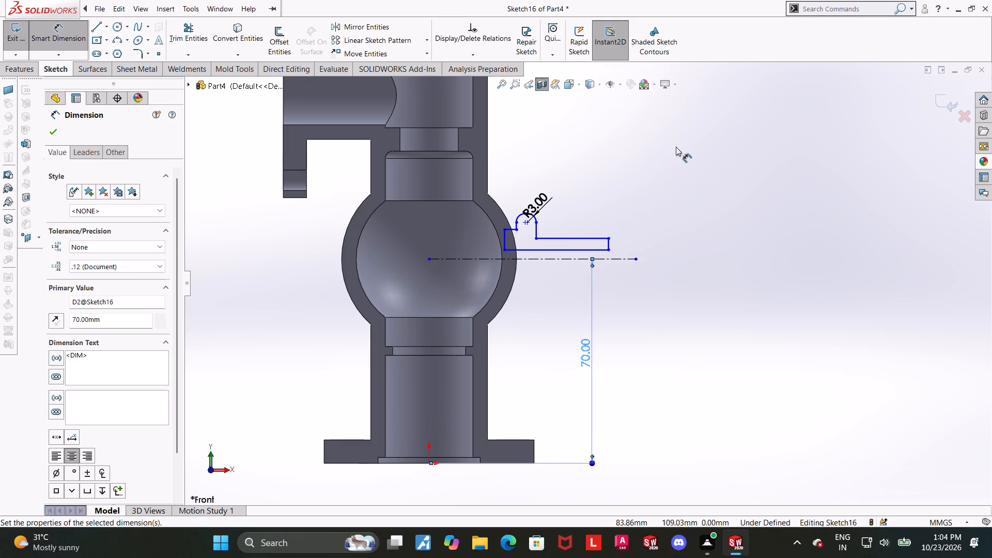
# Dimension the profile's long bottom line 10 mm (20/2) from the horizontal centerline.
pyautogui.scroll(-3, 672, 138)
pyautogui.press('Escape')
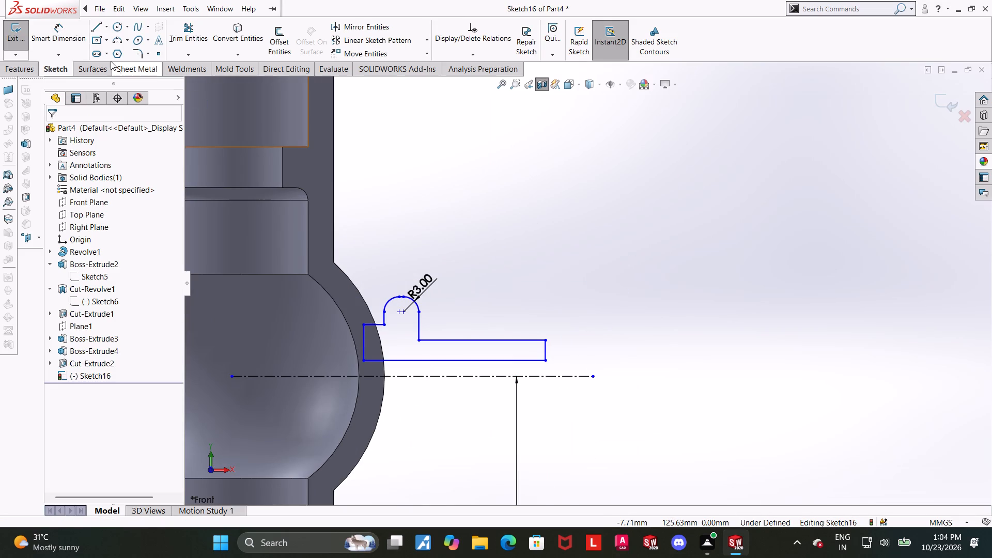
pyautogui.click(66, 37)
pyautogui.click(471, 374)
pyautogui.click(479, 362)
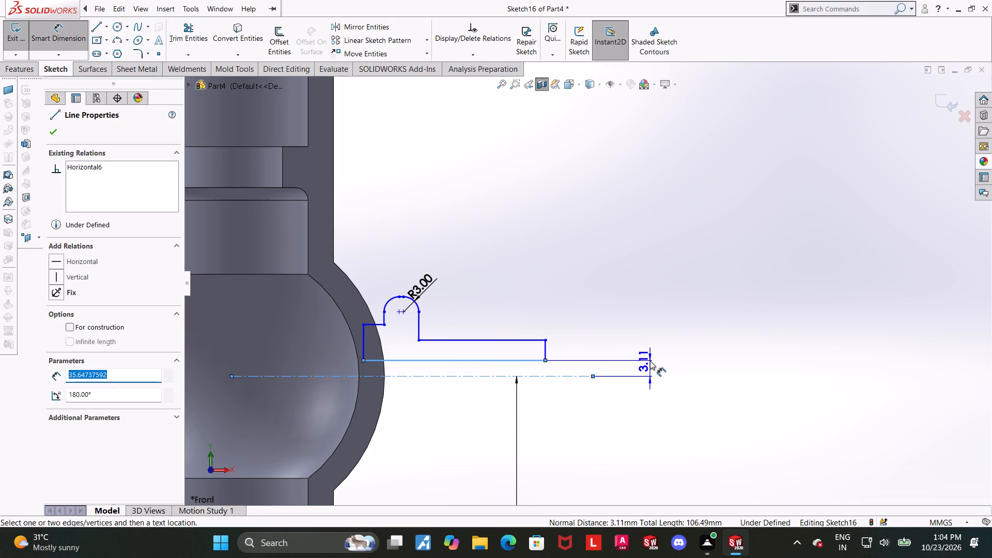
pyautogui.click(650, 361)
pyautogui.write('20/2')
pyautogui.press('Return')
pyautogui.press('Escape')
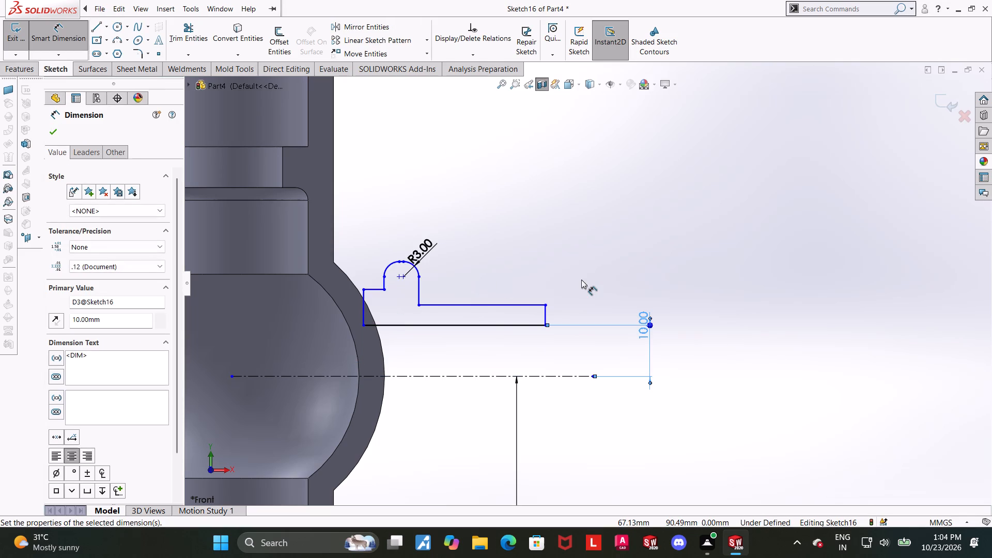
pyautogui.press('Escape')
# Move the profile's upper inner corner further into the spherical wall, slanting the closing line.
pyautogui.click(411, 215)
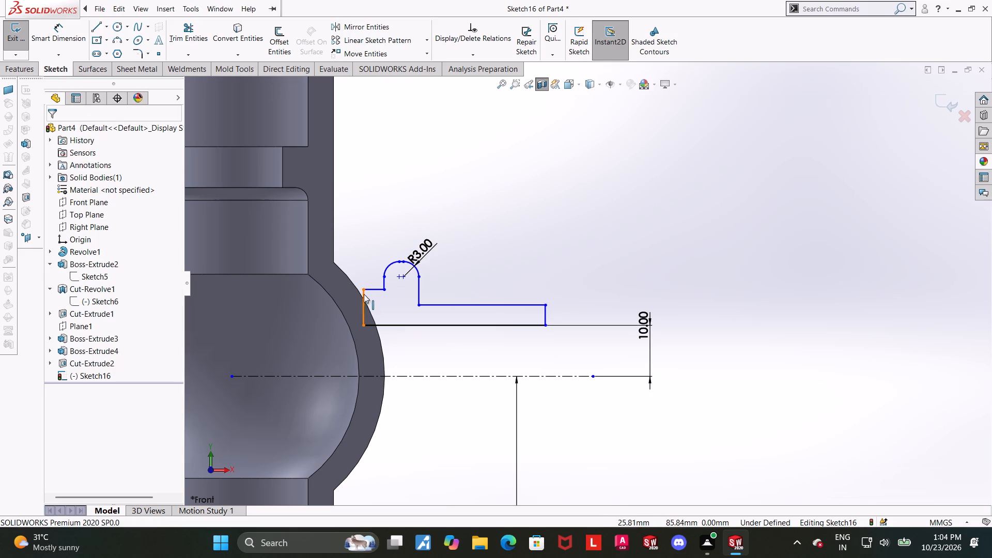
pyautogui.moveTo(364, 288); pyautogui.dragTo(347, 289)
pyautogui.press('Escape')
pyautogui.press('Escape')
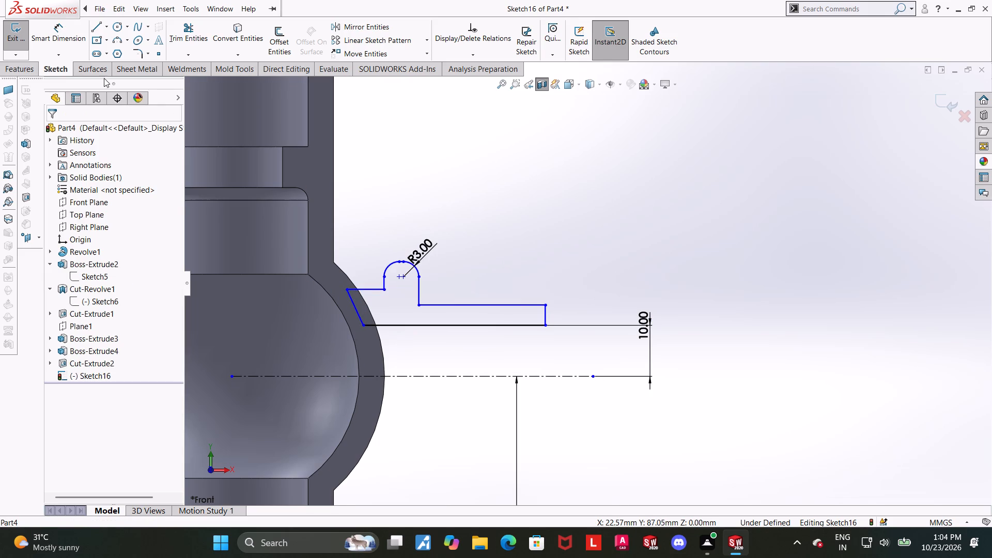
# Dimension the long upper step line 19 mm (38/2) from the horizontal centerline.
pyautogui.moveTo(69, 32); pyautogui.dragTo(78, 31)
pyautogui.click(529, 306)
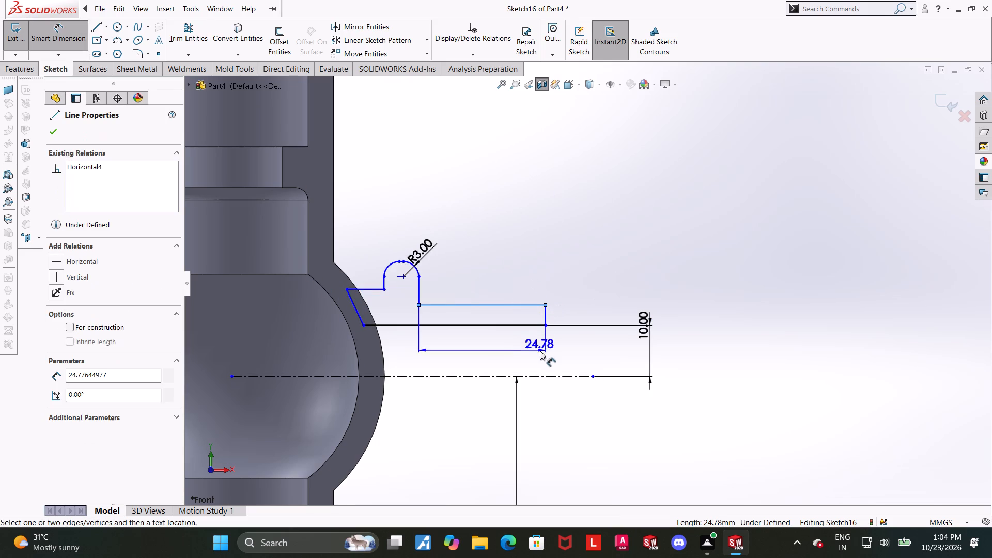
pyautogui.click(542, 376)
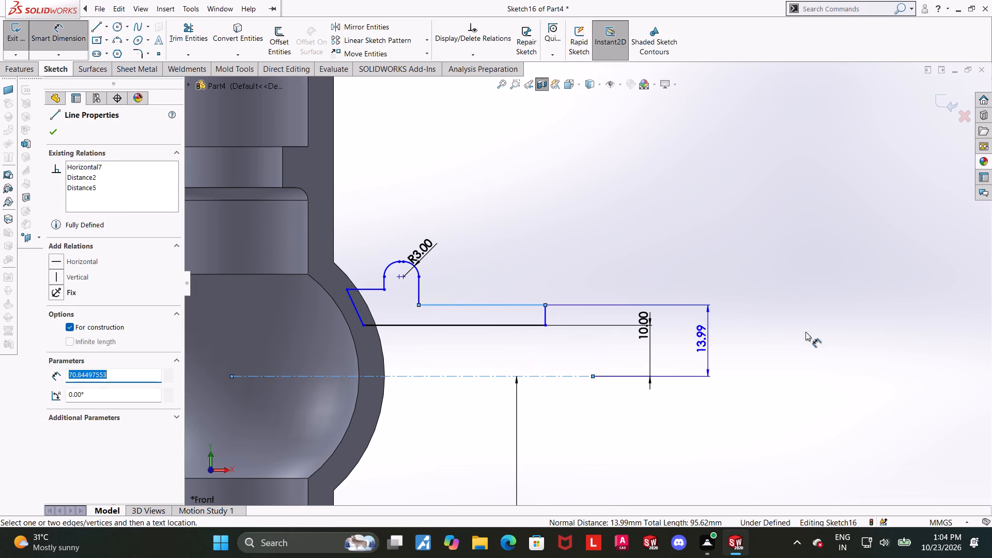
pyautogui.click(814, 330)
pyautogui.write('38/2')
pyautogui.press('Return')
pyautogui.press('Escape')
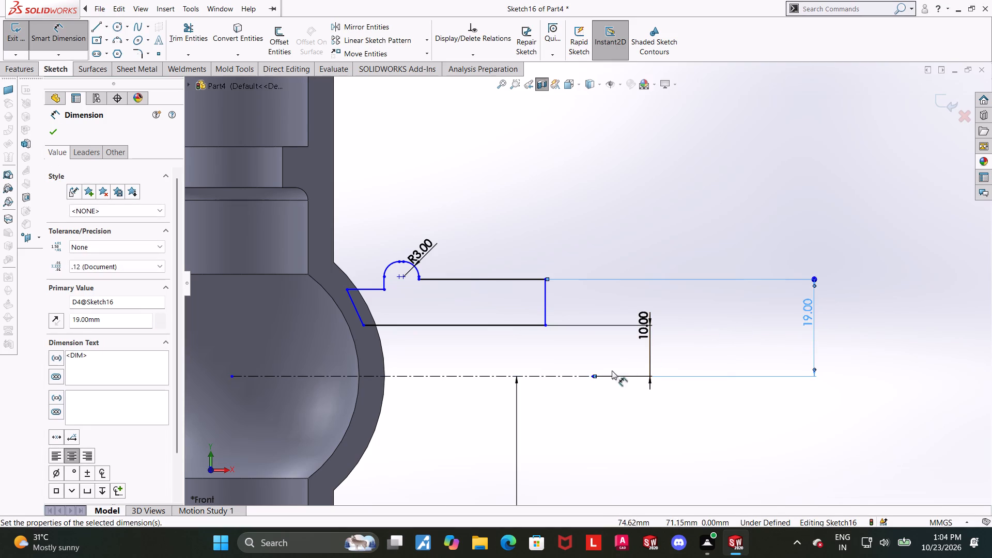
pyautogui.click(673, 393)
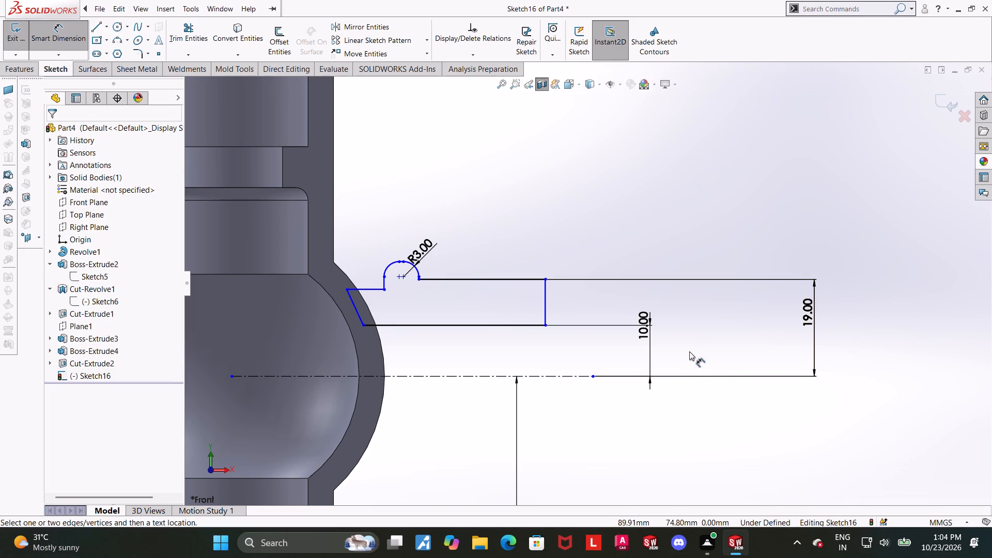
# Undo the 19 mm value and set the upper step line's distance from the centerline to 13.5 mm (27/2).
pyautogui.hotkey('ctrl', 'z')
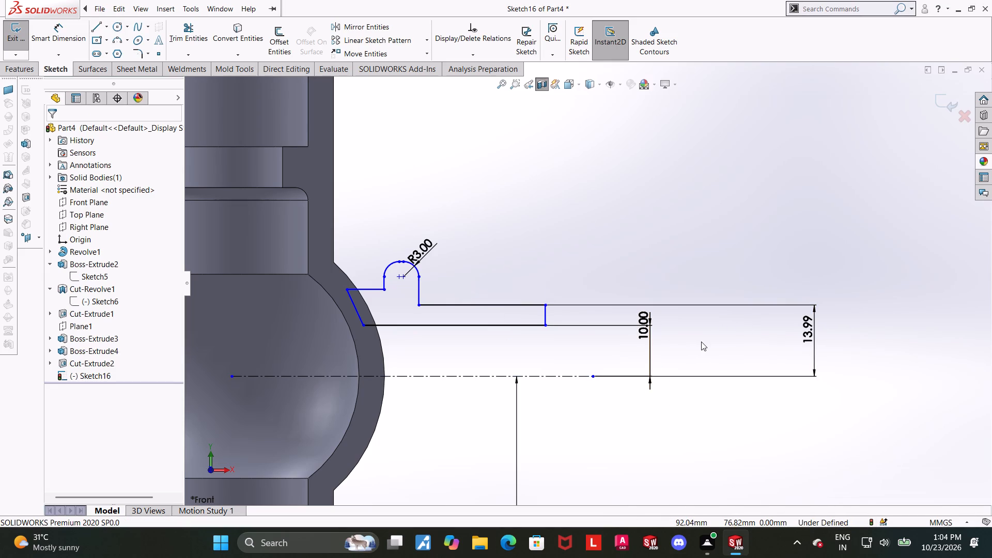
pyautogui.doubleClick(803, 332)
pyautogui.write('27.')
pyautogui.press('BackSpace')
pyautogui.write('/2')
pyautogui.press('Delete')
pyautogui.press('Return')
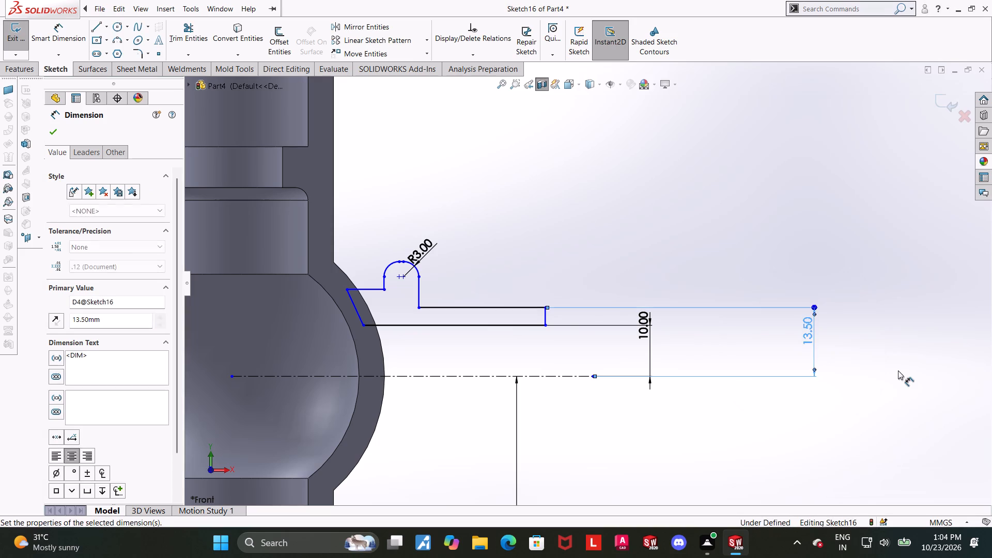
pyautogui.press('Escape')
# Dimension the top of the rounded step 19 mm (38/2) from the horizontal centerline.
pyautogui.click(82, 40)
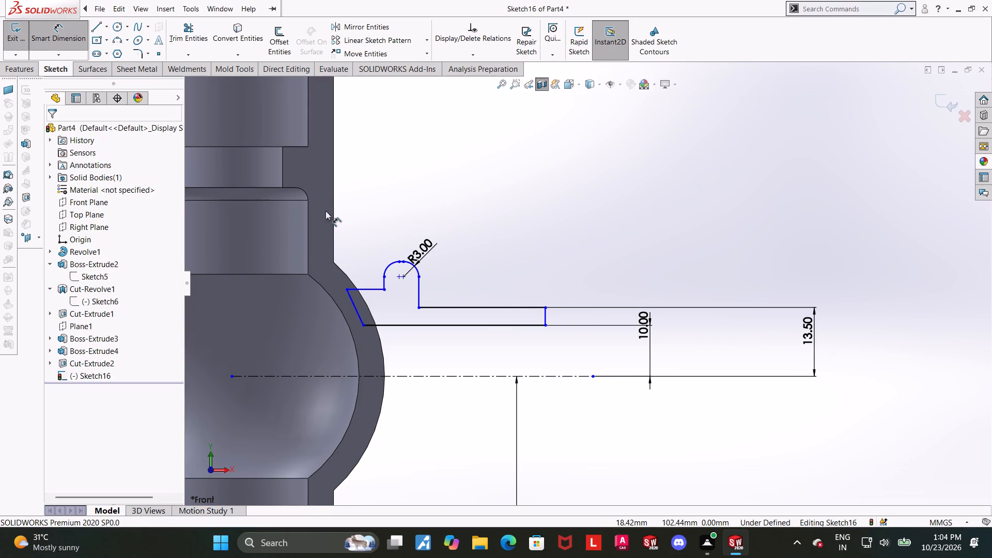
pyautogui.click(401, 262)
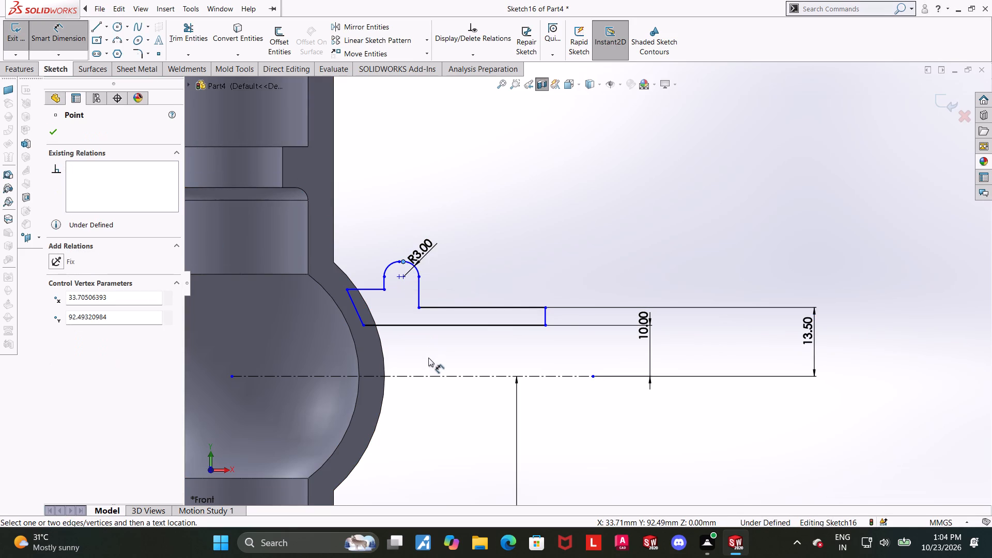
pyautogui.click(429, 375)
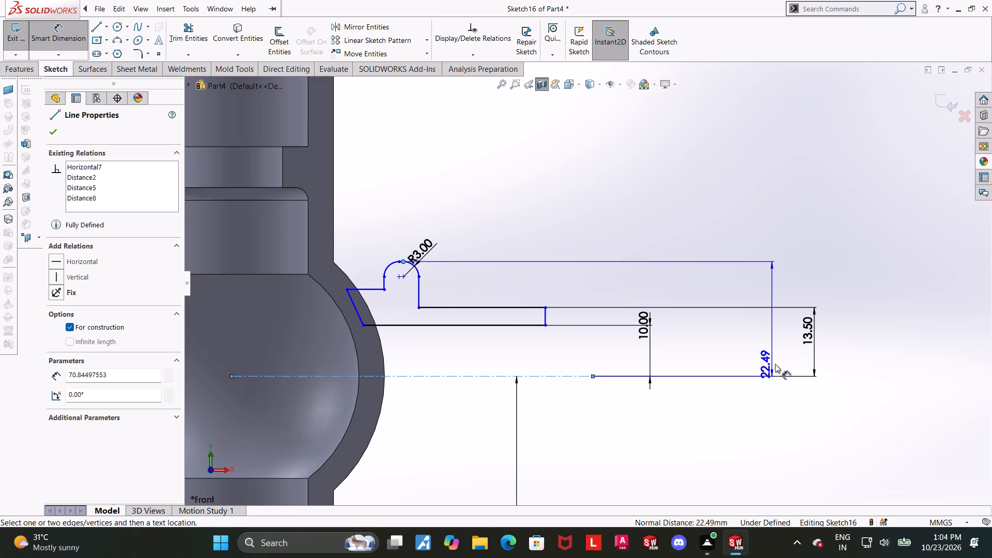
pyautogui.click(861, 362)
pyautogui.write('38/2')
pyautogui.press('Return')
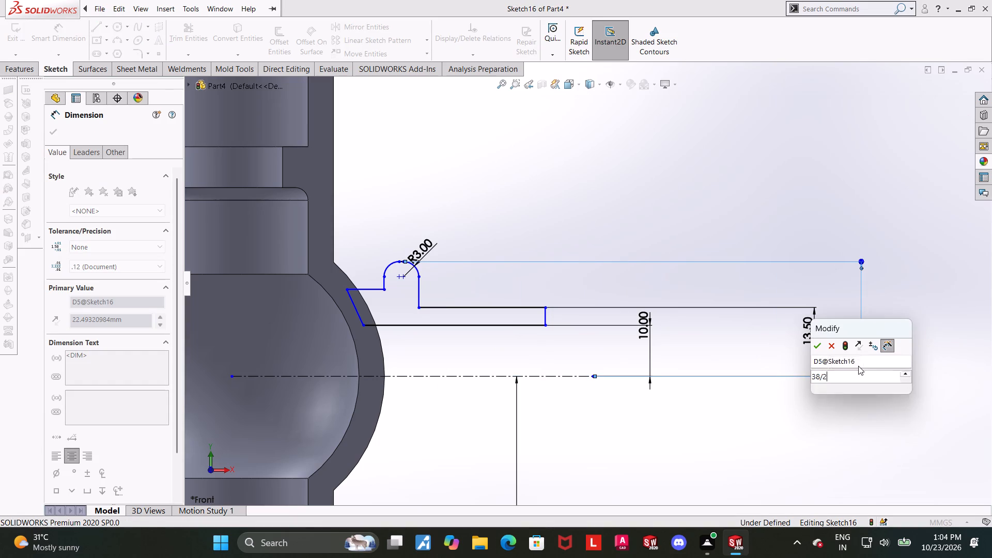
pyautogui.press('Escape')
pyautogui.click(422, 444)
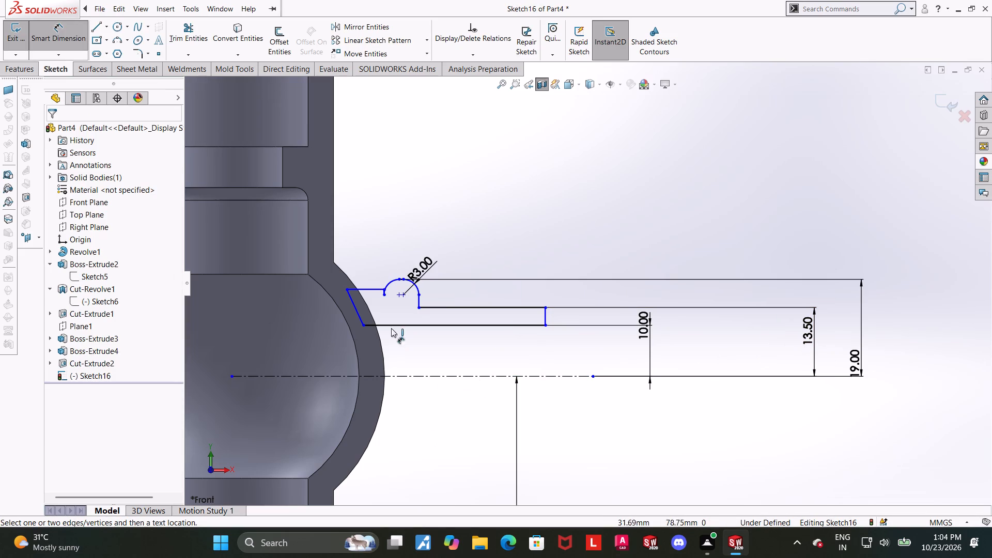
# Lower the short horizontal line at the spherical wall so it sits below the ends of the rounded step's arcs.
pyautogui.moveTo(376, 289); pyautogui.dragTo(375, 301)
pyautogui.press('Escape')
pyautogui.click(416, 437)
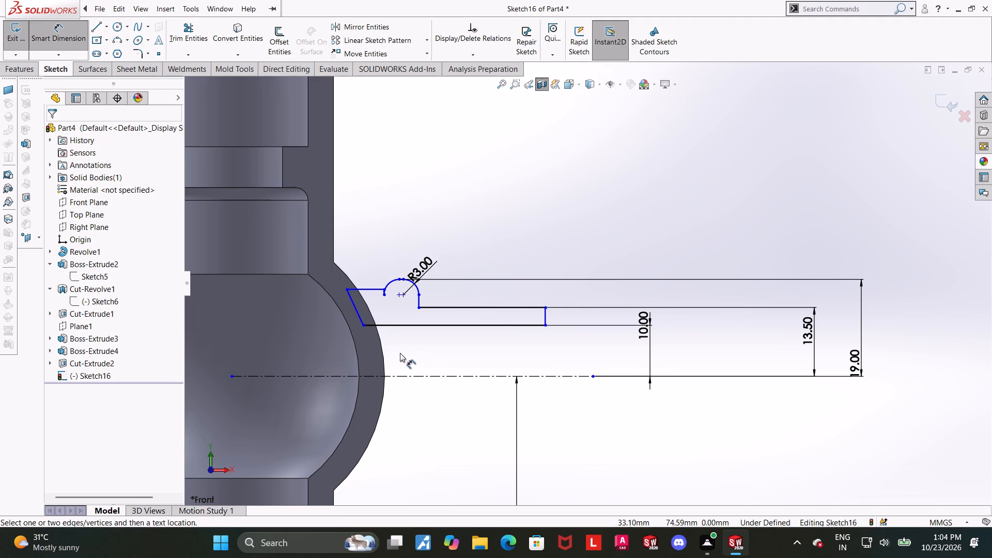
pyautogui.scroll(-6, 373, 338)
pyautogui.moveTo(506, 161); pyautogui.dragTo(498, 194)
pyautogui.press('Escape')
pyautogui.press('Escape')
pyautogui.press('Escape')
pyautogui.moveTo(497, 163); pyautogui.dragTo(498, 194)
pyautogui.press('Escape')
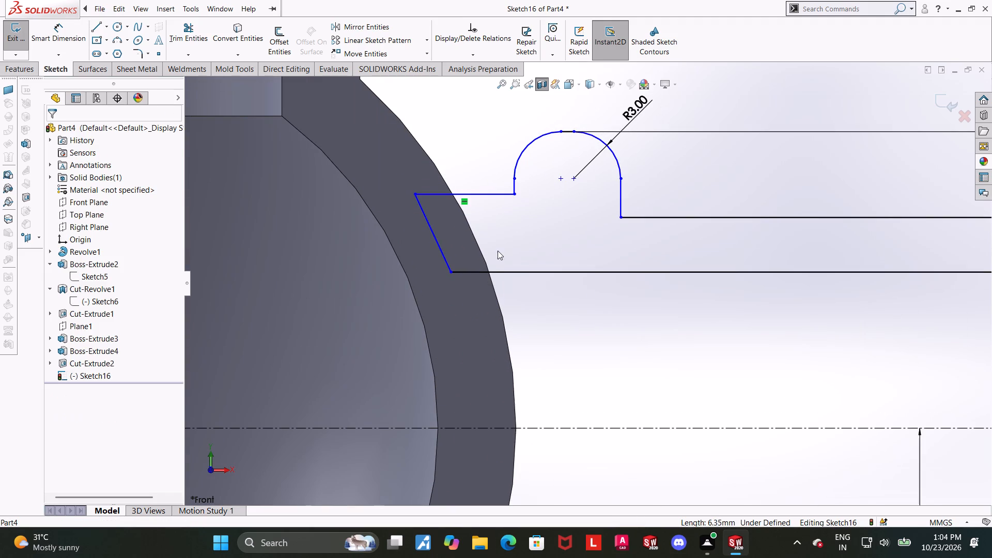
pyautogui.press('Escape')
pyautogui.scroll(3, 509, 254)
pyautogui.press('Escape')
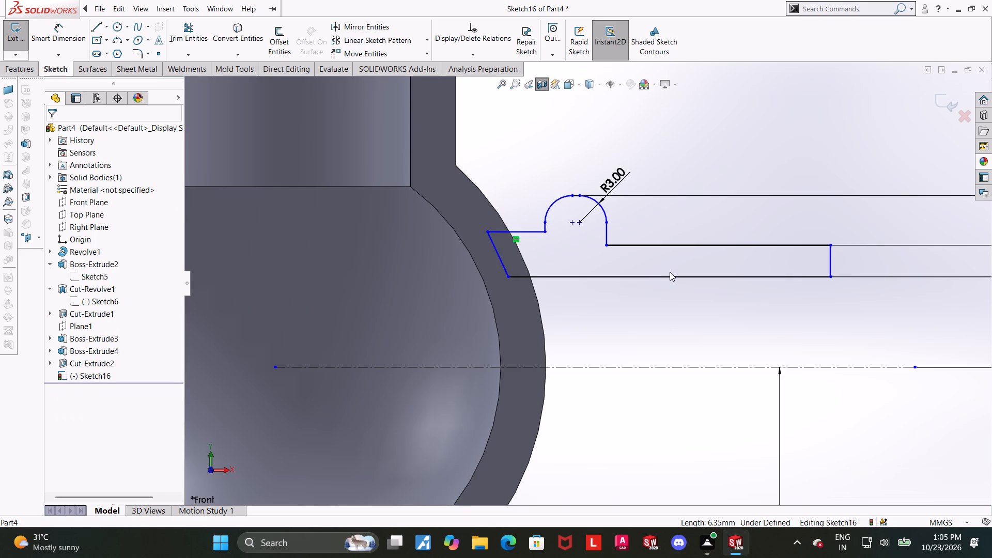
# Dimension the horizontal distance between the profile's outer end line and the rounded step's outer vertical line as 12 mm.
pyautogui.scroll(1, 670, 272)
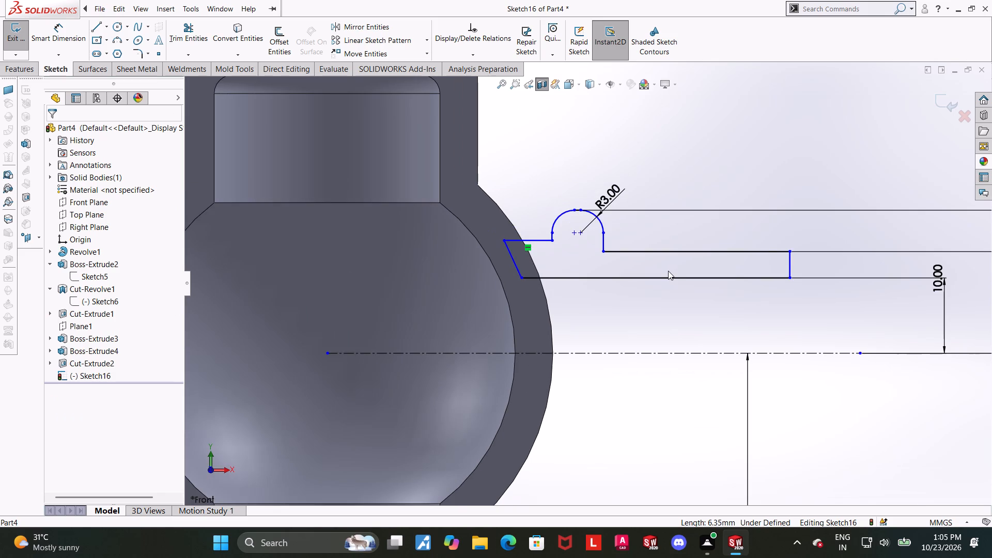
pyautogui.click(615, 271)
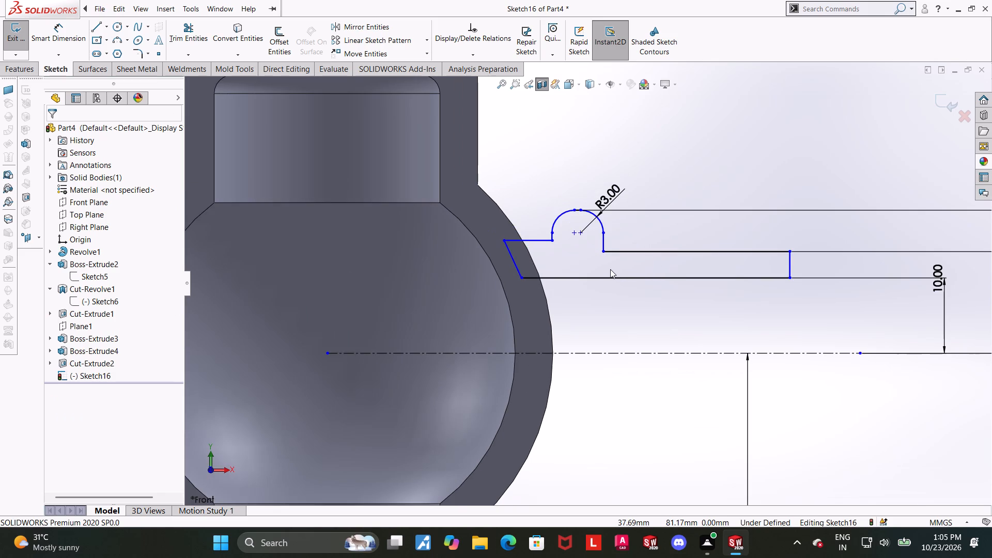
pyautogui.scroll(-2, 610, 269)
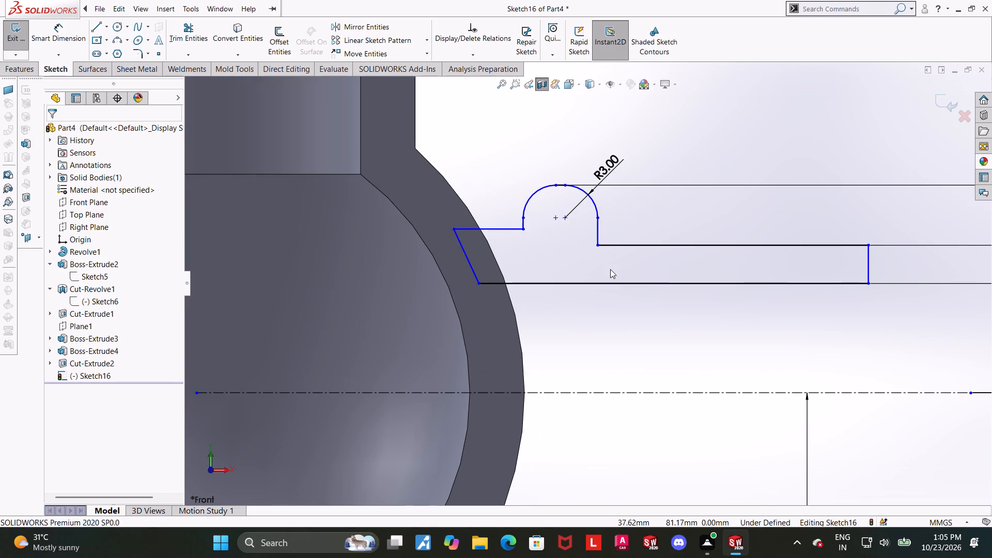
pyautogui.click(58, 28)
pyautogui.scroll(4, 355, 253)
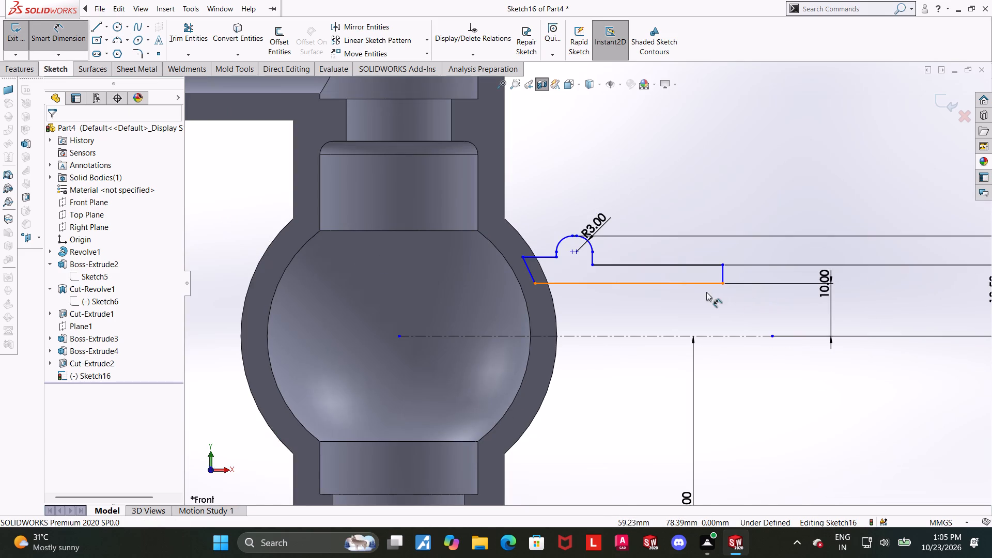
pyautogui.scroll(-2, 705, 292)
pyautogui.click(720, 266)
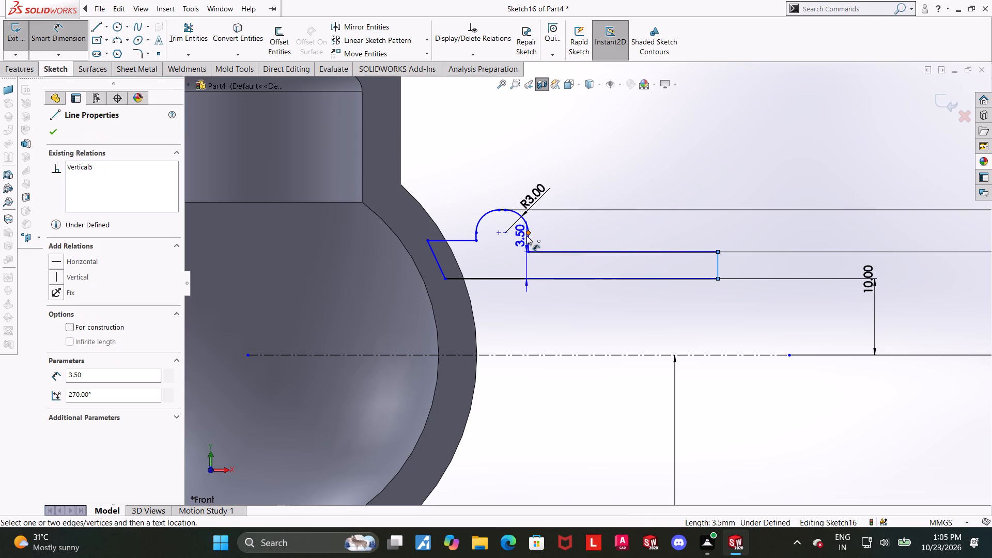
pyautogui.click(526, 236)
pyautogui.click(626, 118)
pyautogui.write('12')
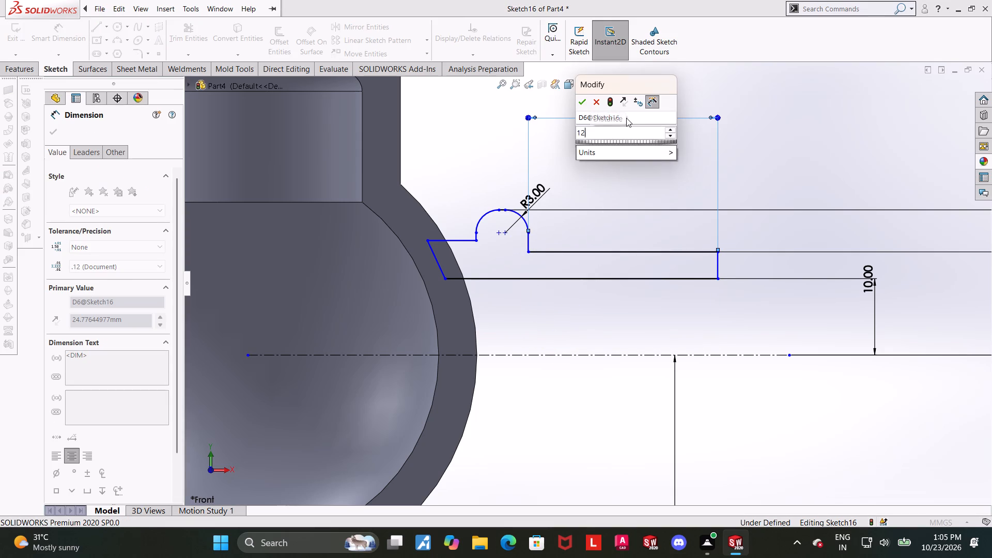
pyautogui.press('Return')
pyautogui.press('Escape')
# Dimension the profile's outer end line 47 mm from the centerline's endpoint inside the spherical chamber.
pyautogui.scroll(1, 592, 336)
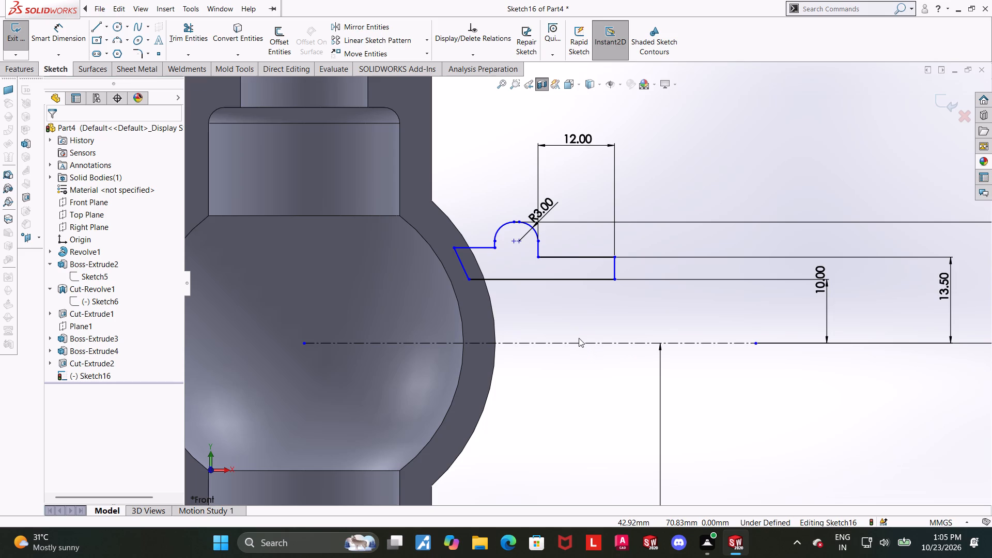
pyautogui.scroll(1, 579, 338)
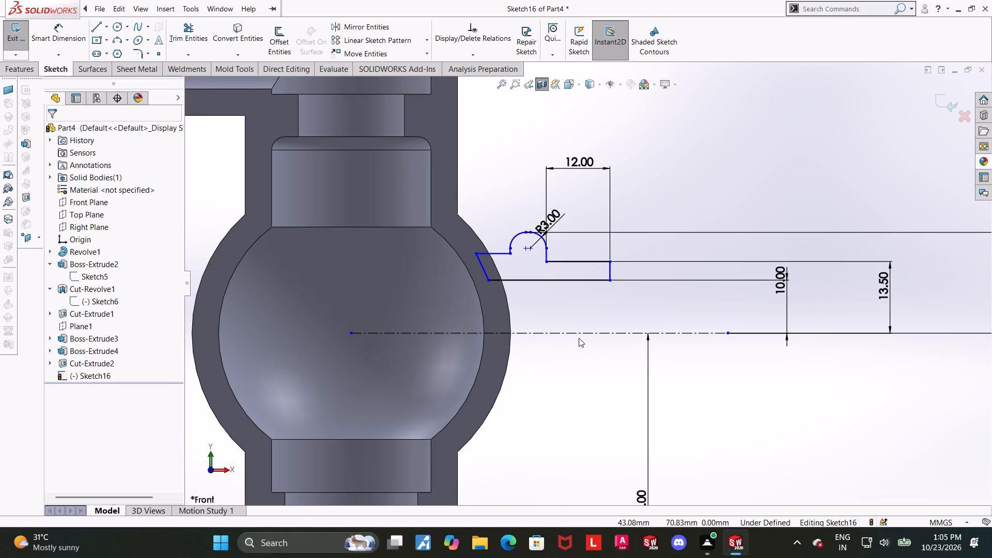
pyautogui.click(65, 33)
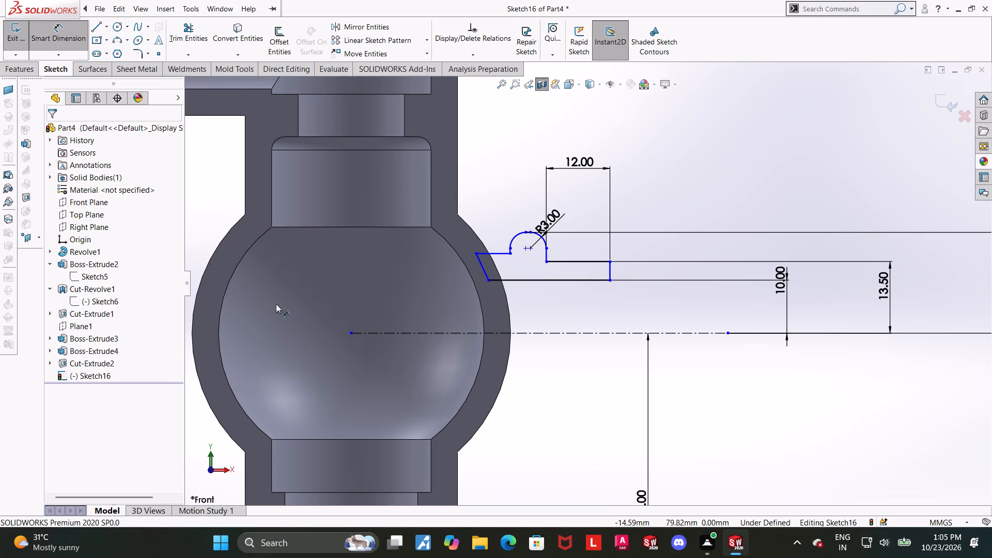
pyautogui.click(352, 334)
pyautogui.click(611, 273)
pyautogui.scroll(2, 609, 285)
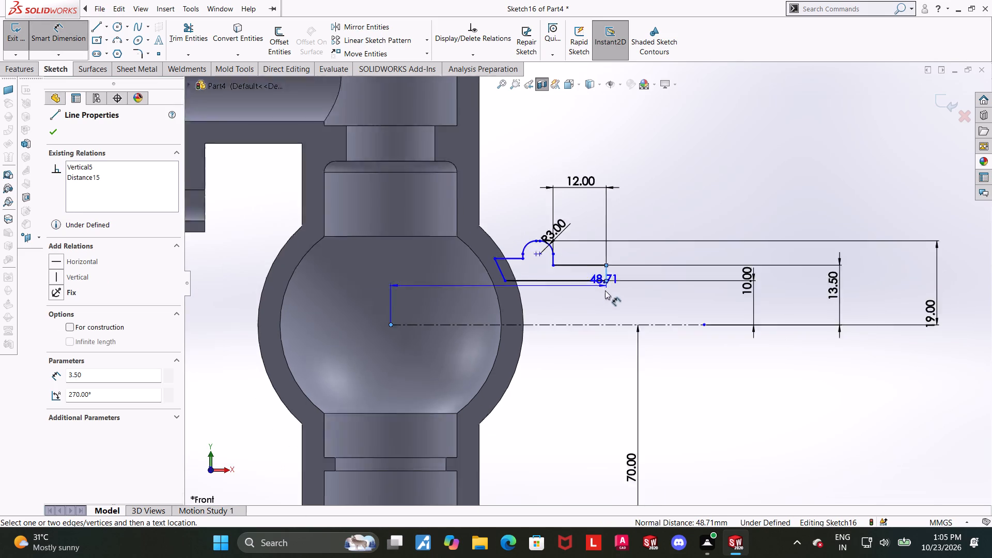
pyautogui.scroll(2, 605, 290)
pyautogui.click(590, 375)
pyautogui.write('47')
pyautogui.press('Return')
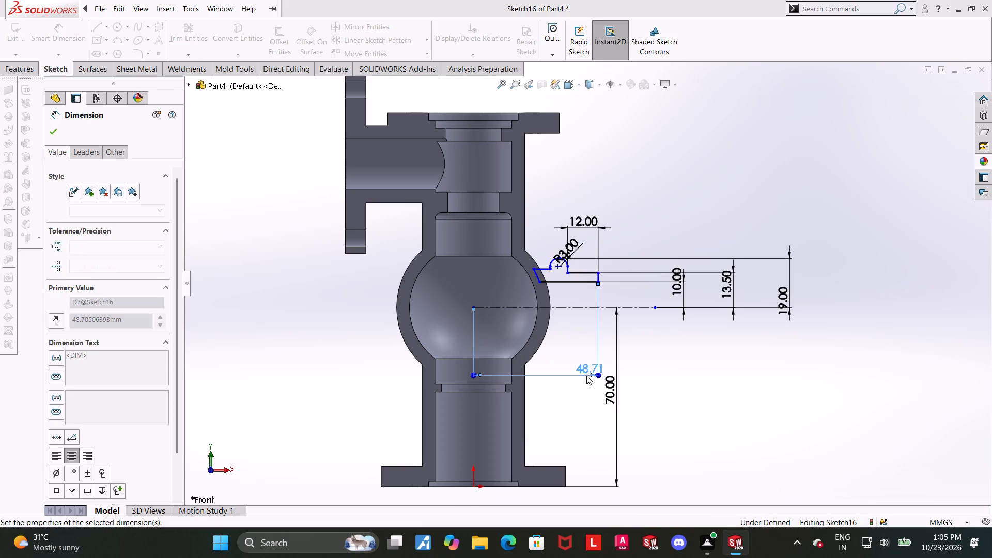
pyautogui.press('Escape')
pyautogui.click(685, 378)
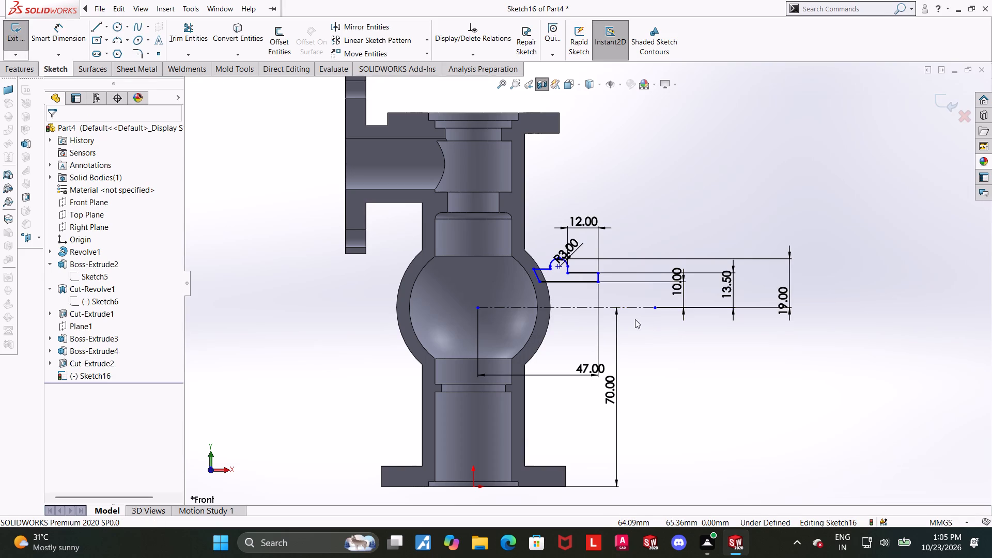
# Examine the rounded, stepped profile and its dimensions against the spherical wall of the valve body.
pyautogui.scroll(1, 608, 326)
pyautogui.scroll(-3, 598, 301)
pyautogui.scroll(-3, 584, 241)
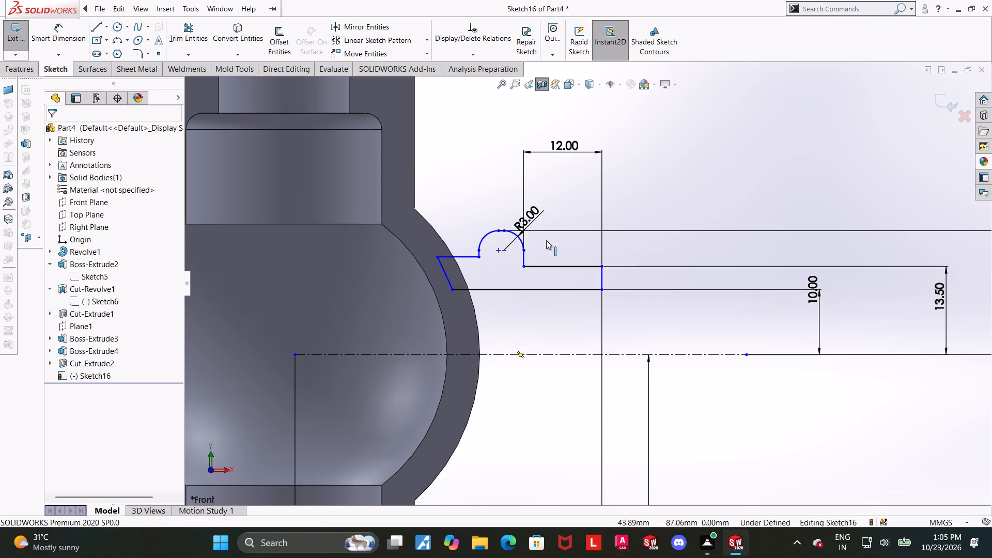
pyautogui.press('Escape')
pyautogui.click(549, 294)
pyautogui.scroll(1, 514, 267)
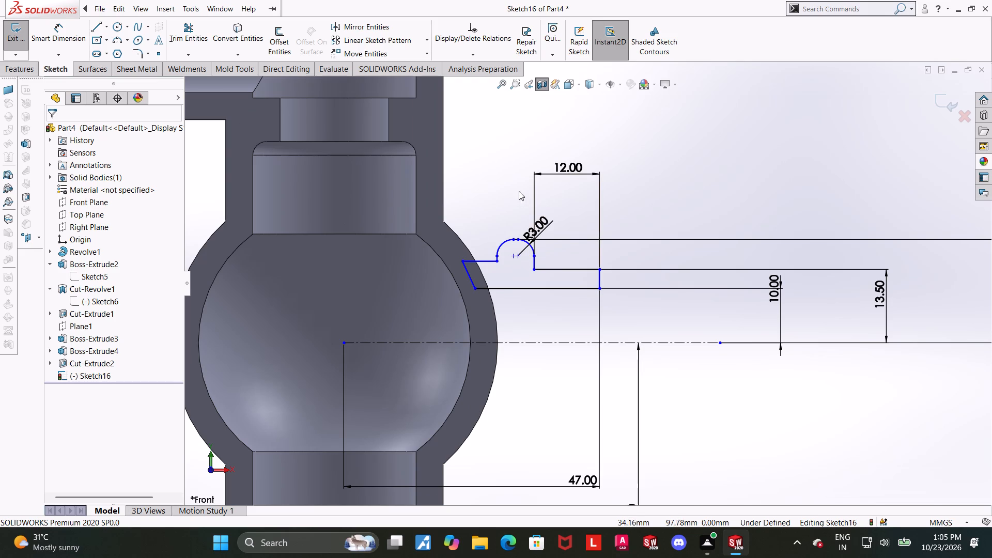
pyautogui.scroll(-2, 529, 212)
pyautogui.scroll(-1, 578, 230)
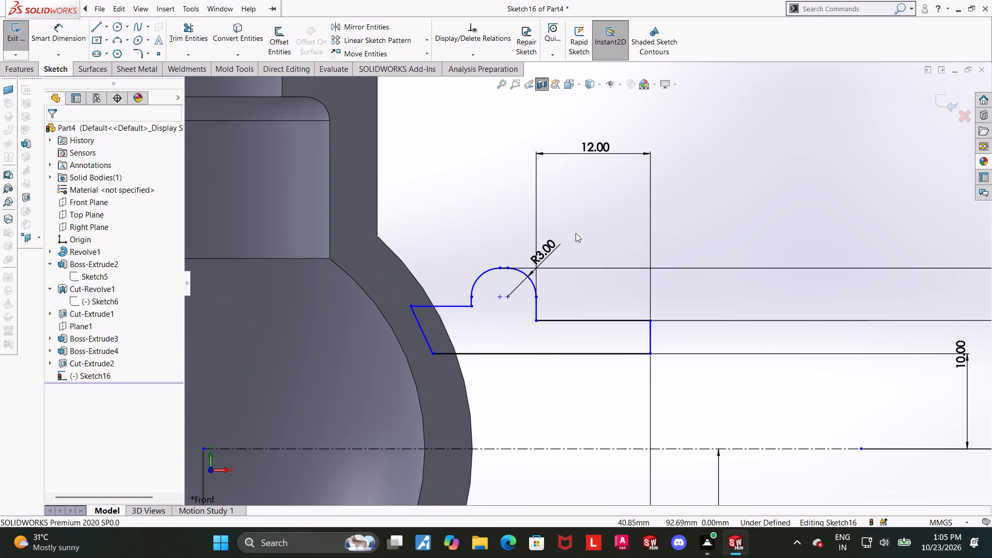
pyautogui.scroll(4, 576, 233)
pyautogui.scroll(-2, 622, 287)
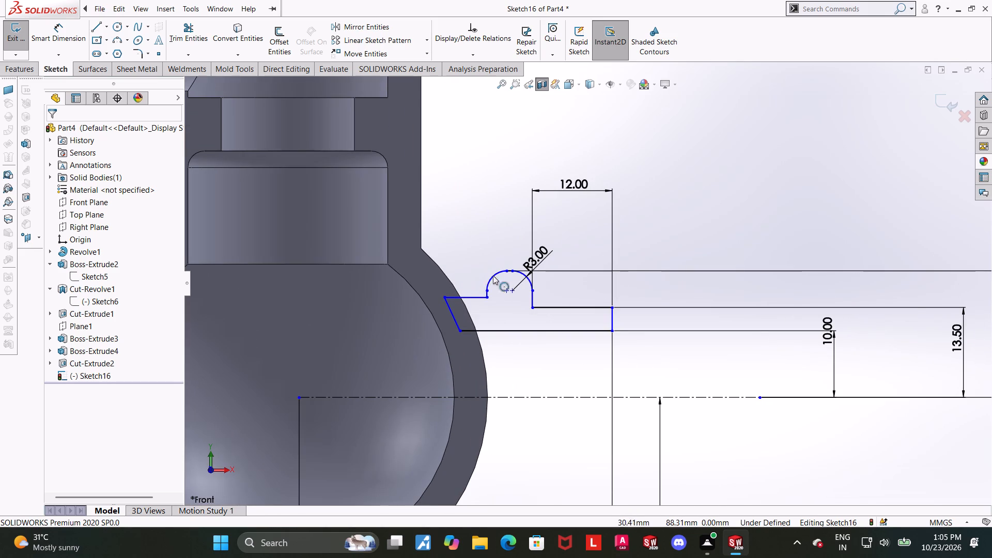
pyautogui.scroll(-2, 579, 299)
pyautogui.scroll(4, 579, 299)
pyautogui.scroll(-1, 576, 299)
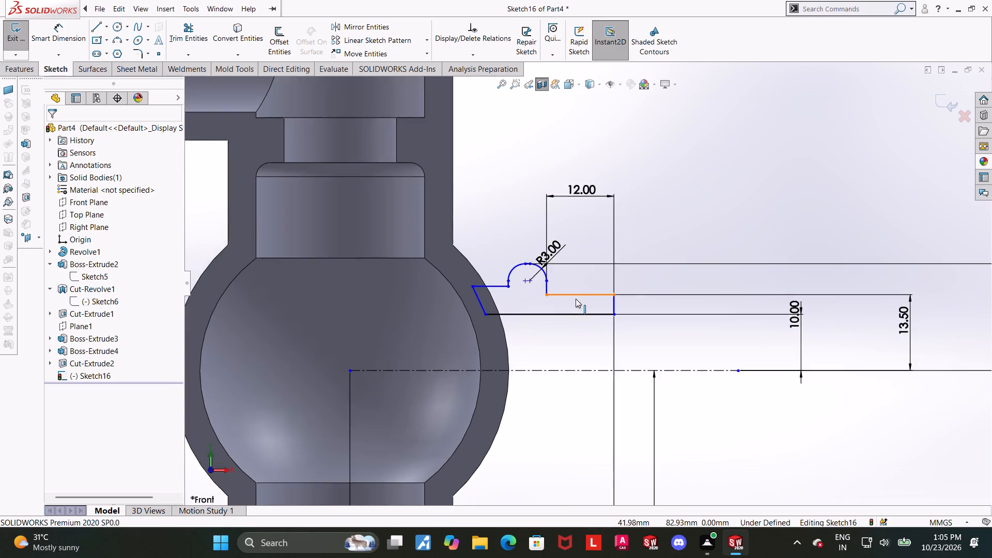
pyautogui.scroll(-1, 576, 299)
pyautogui.scroll(-2, 631, 317)
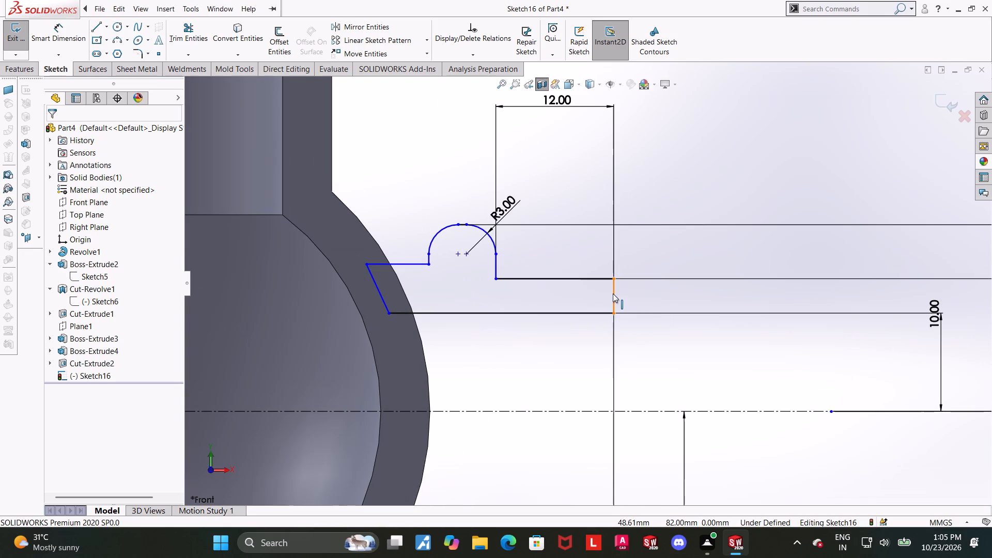
pyautogui.scroll(3, 624, 300)
pyautogui.click(666, 338)
pyautogui.scroll(1, 649, 334)
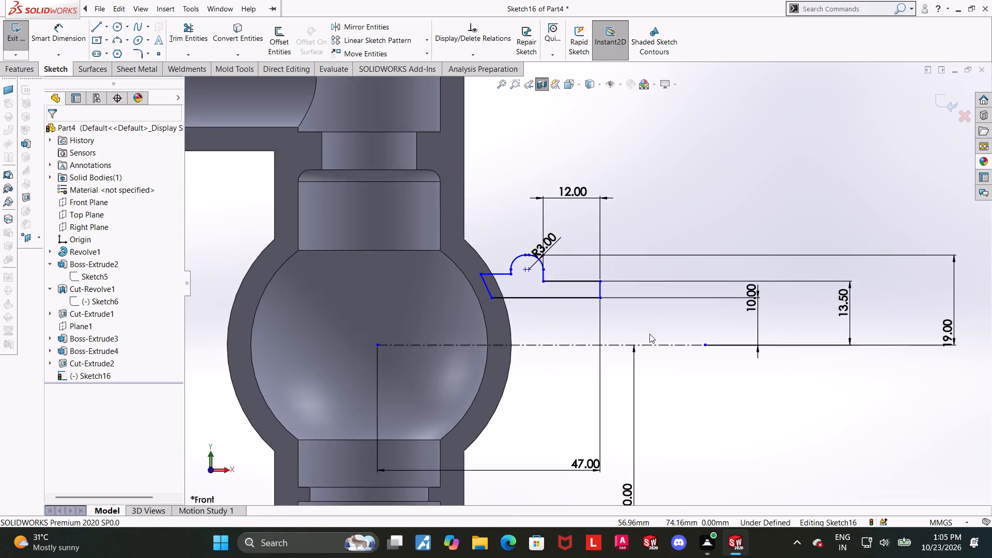
pyautogui.scroll(1, 649, 334)
pyautogui.scroll(-2, 607, 353)
pyautogui.scroll(2, 586, 368)
pyautogui.press('Escape')
# Add a vertical relation between the centerline's endpoint inside the chamber and the sketch origin.
pyautogui.scroll(3, 412, 304)
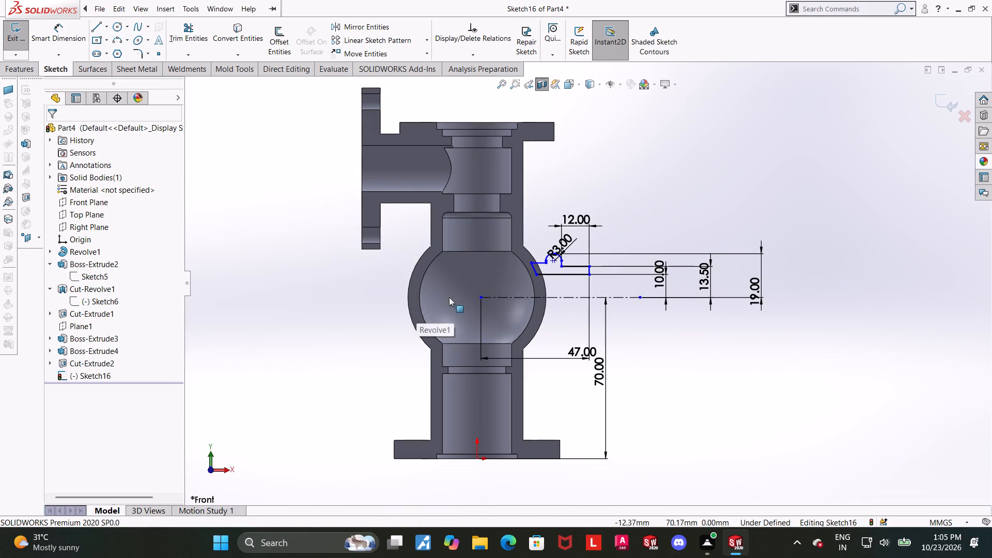
pyautogui.click(482, 297)
pyautogui.keyDown('ctrl'); pyautogui.click(477, 456); pyautogui.keyUp('ctrl')
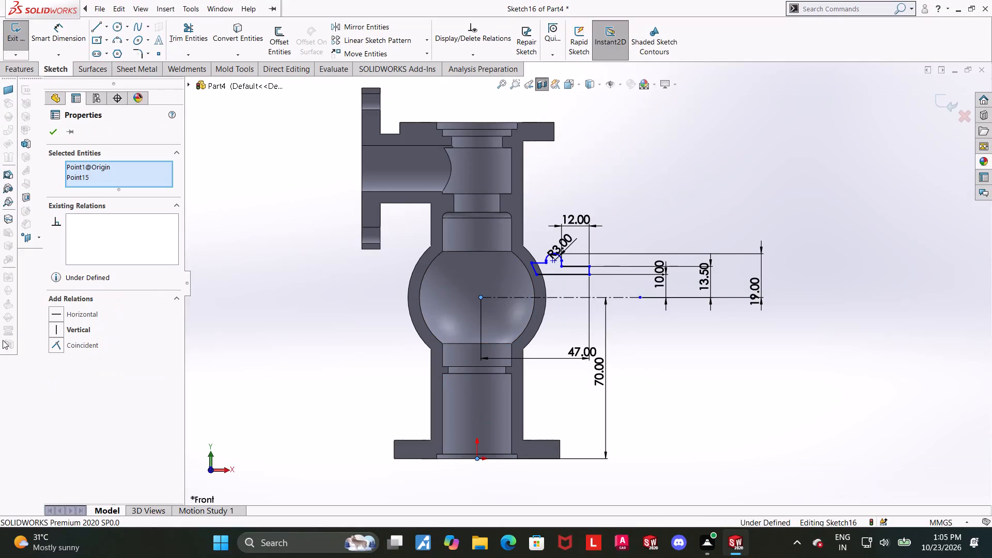
pyautogui.click(53, 329)
pyautogui.click(650, 376)
pyautogui.scroll(3, 645, 369)
pyautogui.scroll(-5, 626, 299)
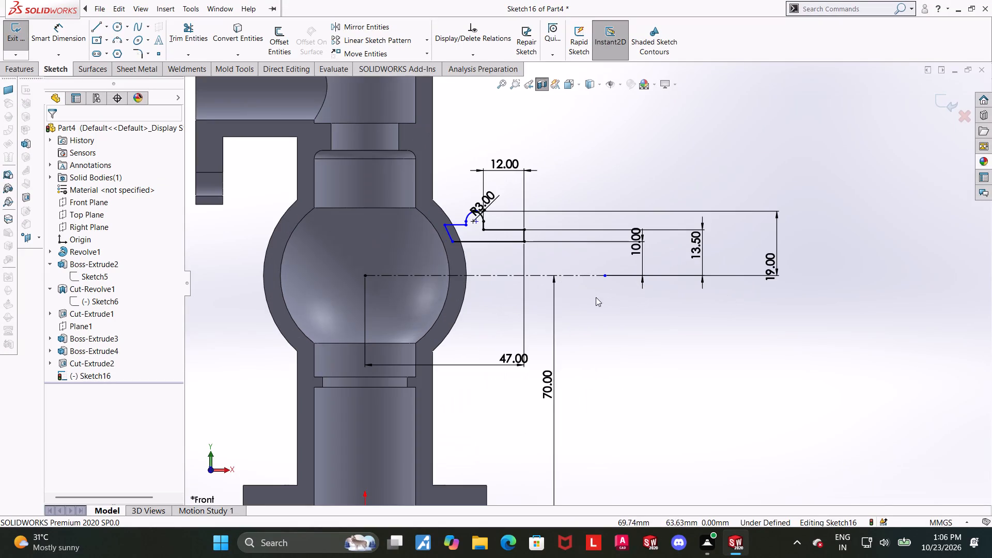
pyautogui.press('Escape')
# Shift the rounded step's inner arc and its short vertical line toward the spherical wall.
pyautogui.scroll(-3, 473, 158)
pyautogui.scroll(-1, 514, 292)
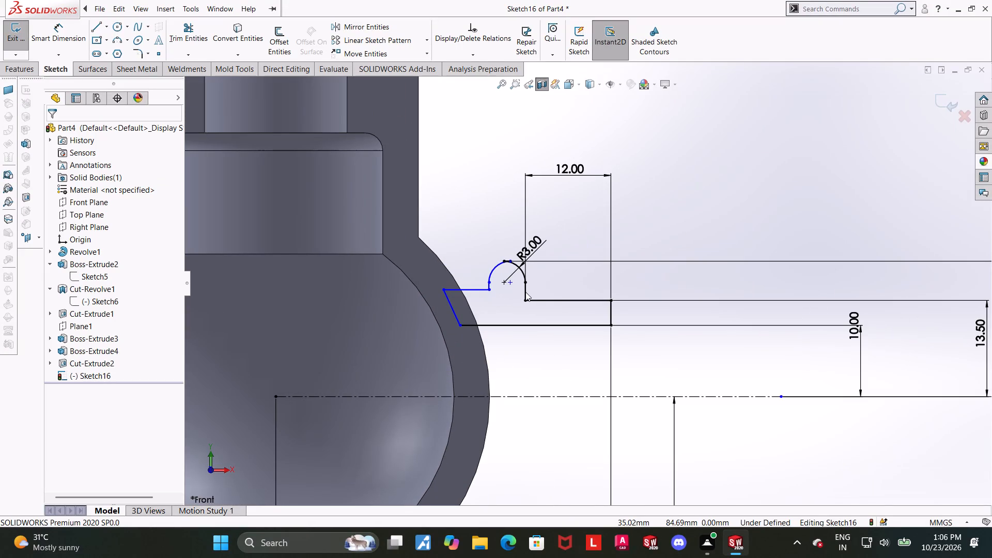
pyautogui.scroll(-2, 532, 303)
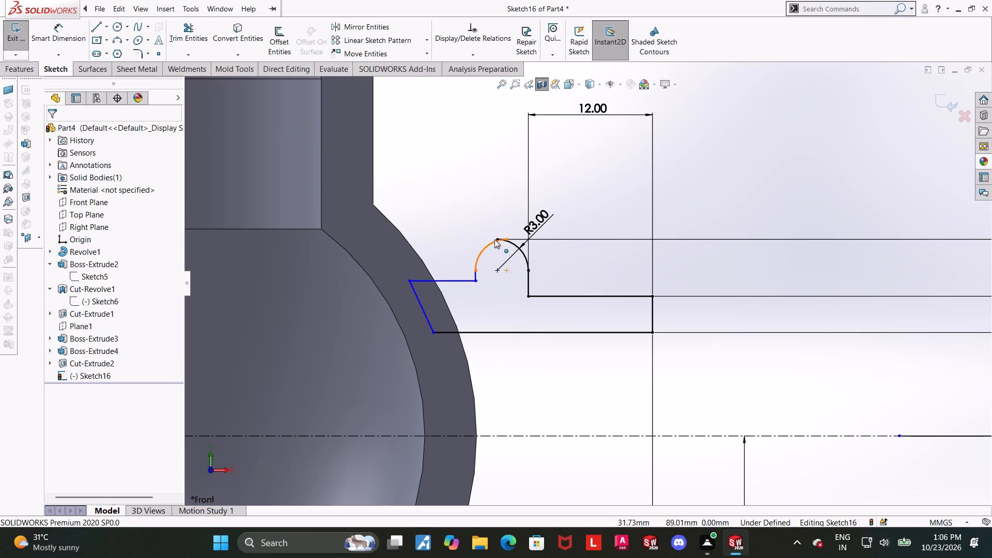
pyautogui.moveTo(505, 240); pyautogui.dragTo(491, 241)
pyautogui.press('Escape')
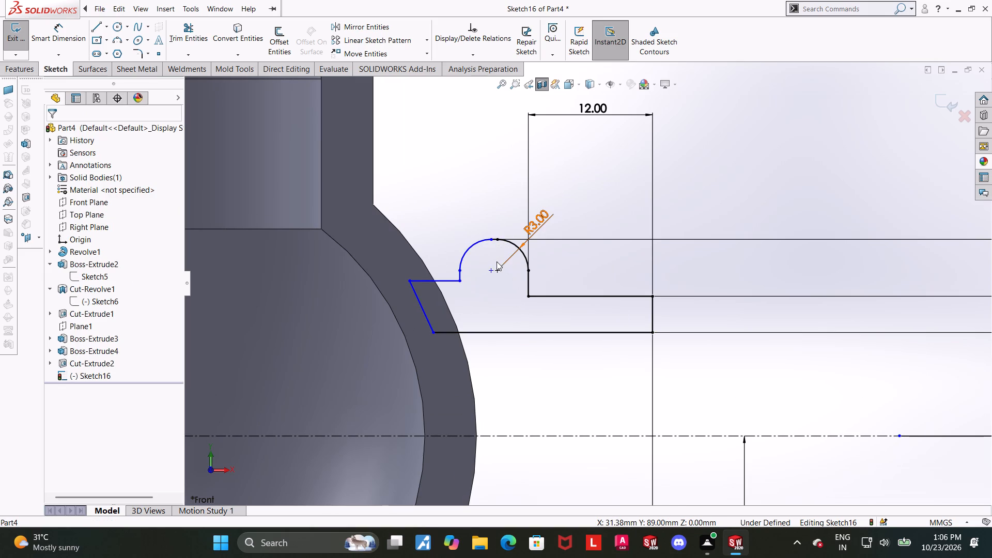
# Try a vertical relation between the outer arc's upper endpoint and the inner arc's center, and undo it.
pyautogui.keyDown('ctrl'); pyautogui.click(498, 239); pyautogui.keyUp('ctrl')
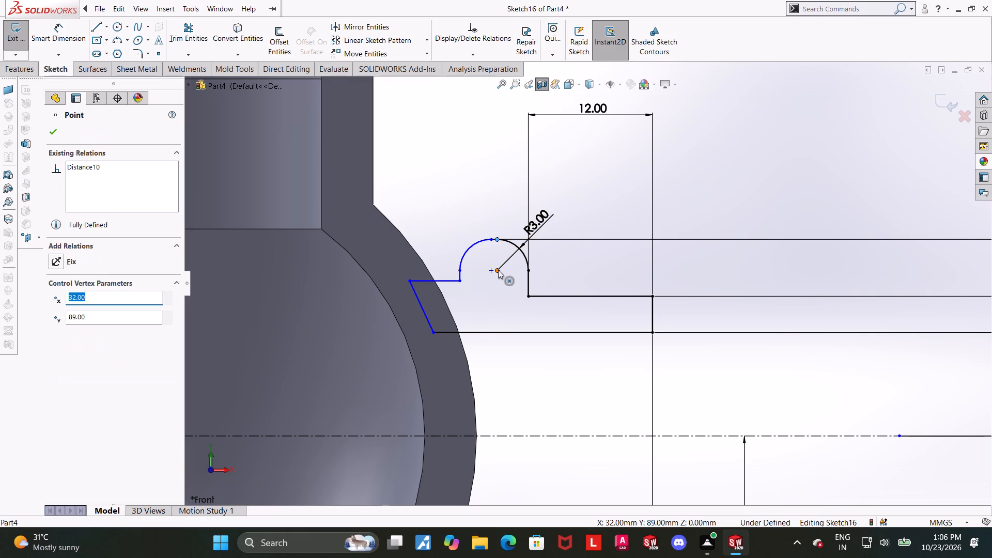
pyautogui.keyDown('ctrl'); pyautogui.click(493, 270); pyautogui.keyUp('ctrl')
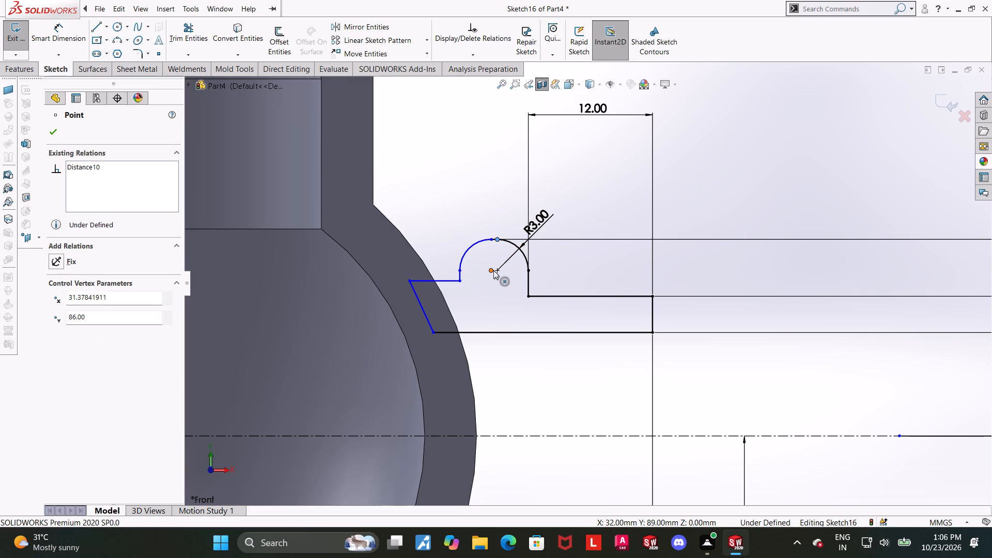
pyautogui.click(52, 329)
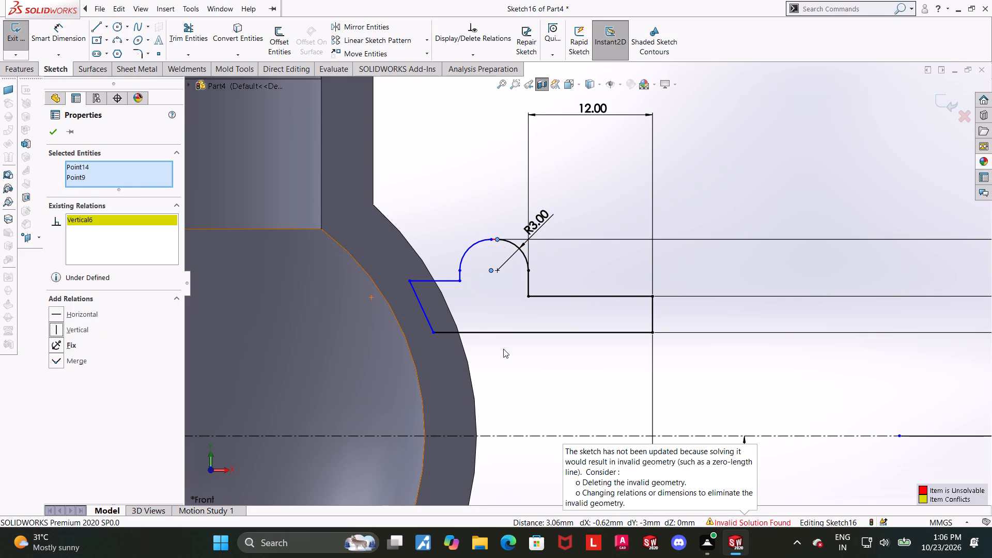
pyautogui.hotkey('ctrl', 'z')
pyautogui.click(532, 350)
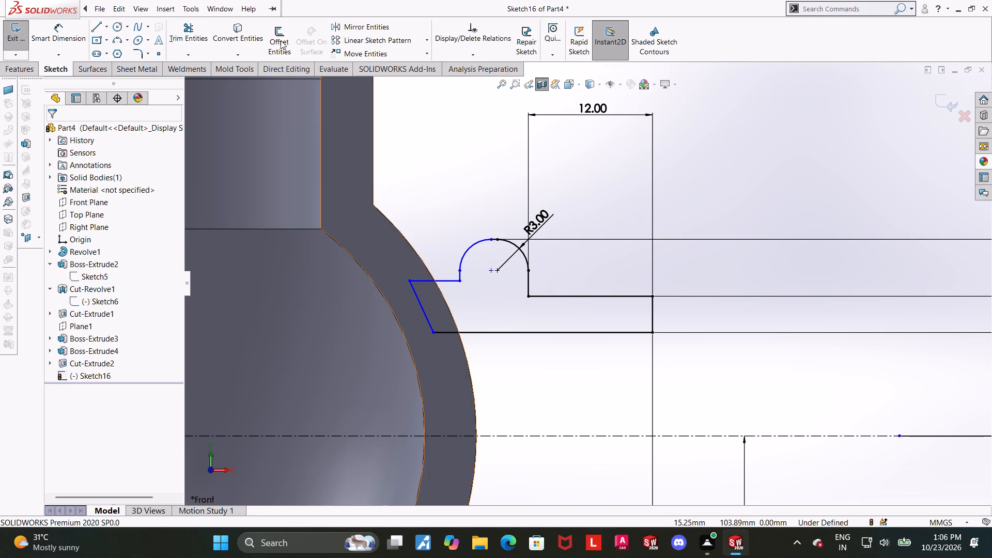
# Trim away both arcs of the rounded step and the short line joining them at the top.
pyautogui.click(203, 30)
pyautogui.moveTo(526, 248); pyautogui.dragTo(459, 244)
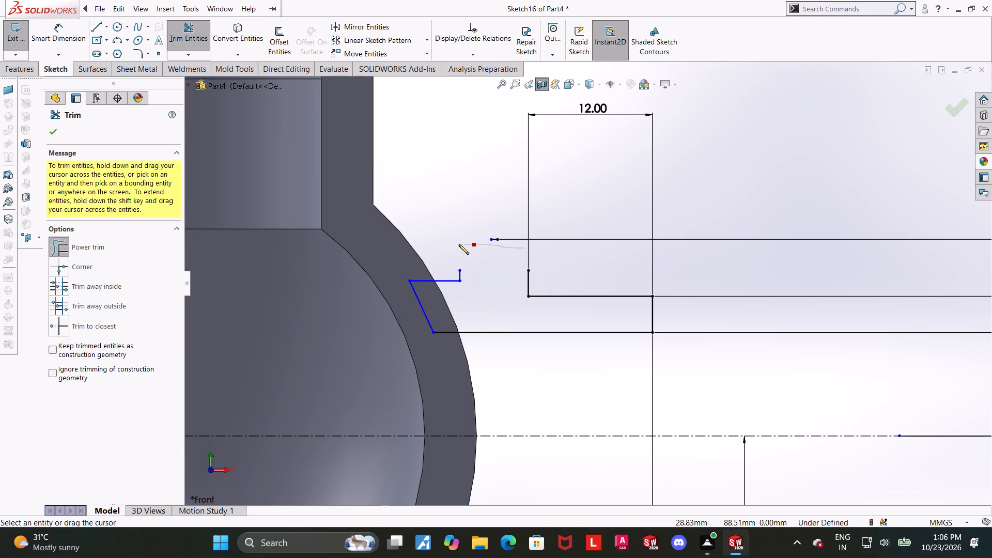
pyautogui.moveTo(459, 244); pyautogui.dragTo(458, 244)
pyautogui.moveTo(498, 245); pyautogui.dragTo(489, 218)
pyautogui.moveTo(494, 244); pyautogui.dragTo(491, 223)
pyautogui.moveTo(505, 228); pyautogui.dragTo(475, 255)
pyautogui.press('Escape')
# Draw a single three-point arc, roughly a semicircle, bridging the upper ends of the two short vertical lines.
pyautogui.scroll(4, 497, 259)
pyautogui.scroll(-3, 585, 275)
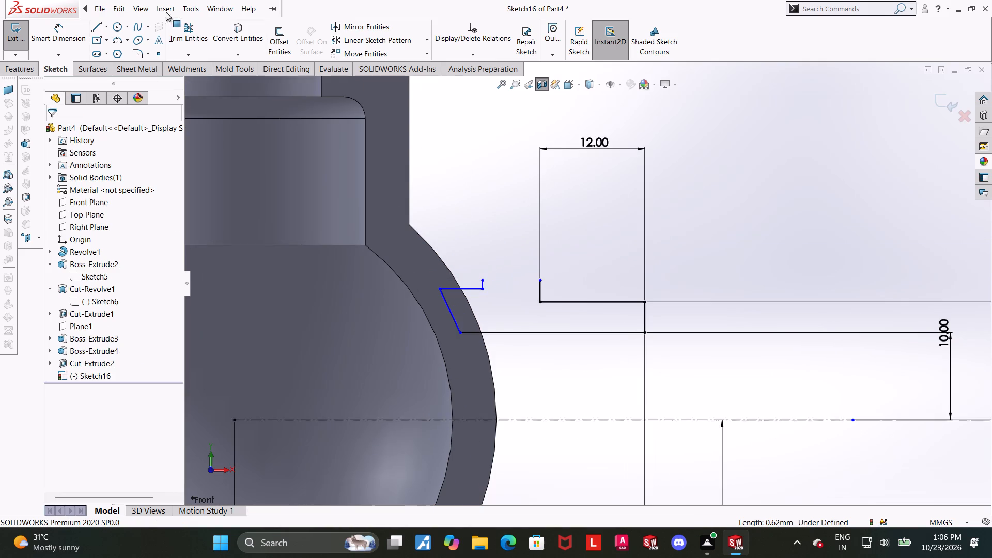
pyautogui.doubleClick(116, 37)
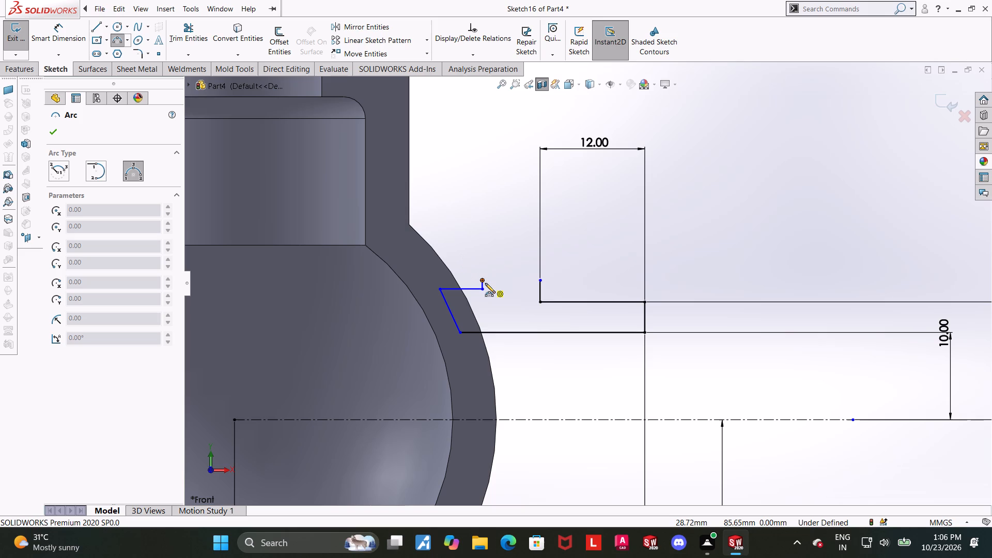
pyautogui.click(484, 278)
pyautogui.click(541, 282)
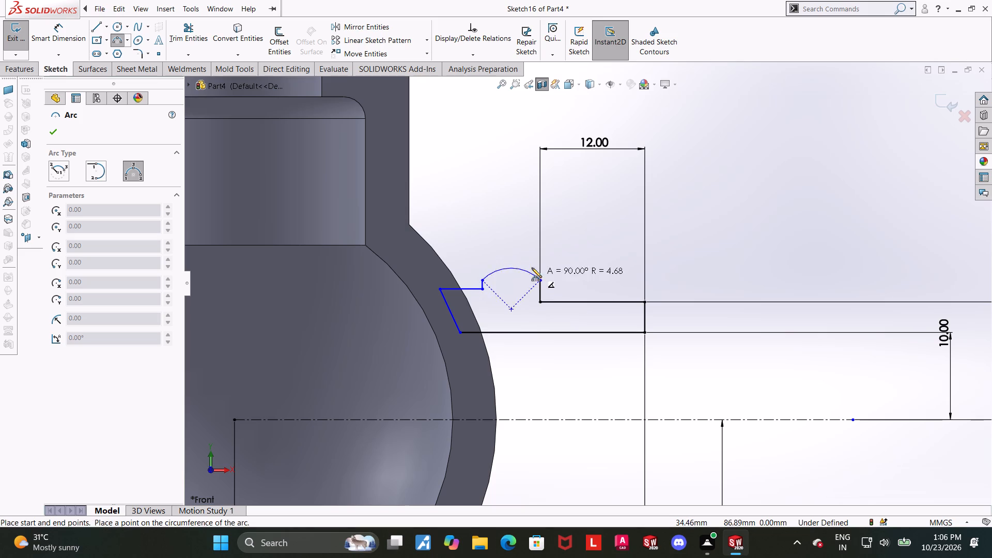
pyautogui.click(523, 256)
pyautogui.press('Escape')
pyautogui.press('Escape')
# Dimension the new arc of the rounded step with a radius of 3 mm.
pyautogui.click(78, 30)
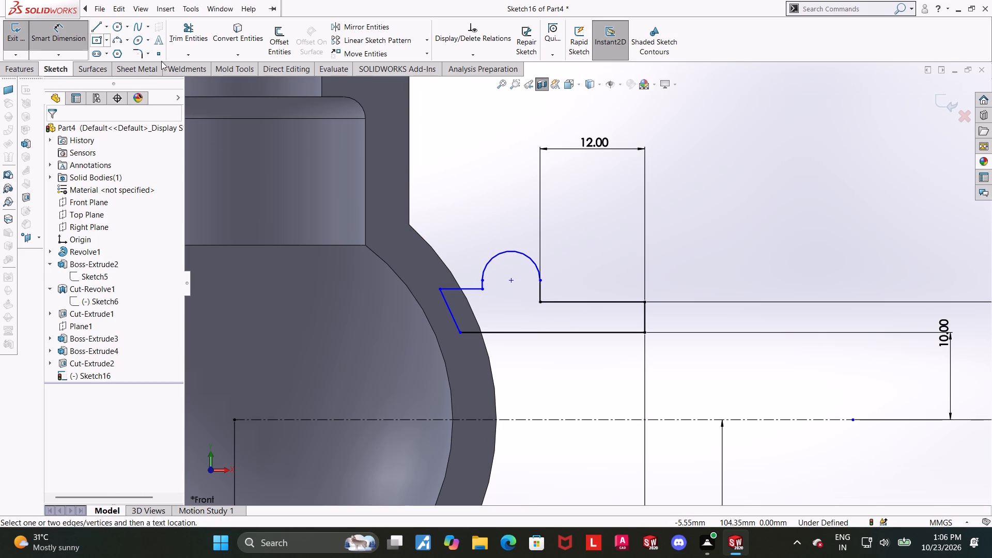
pyautogui.click(510, 254)
pyautogui.click(509, 233)
pyautogui.press('3')
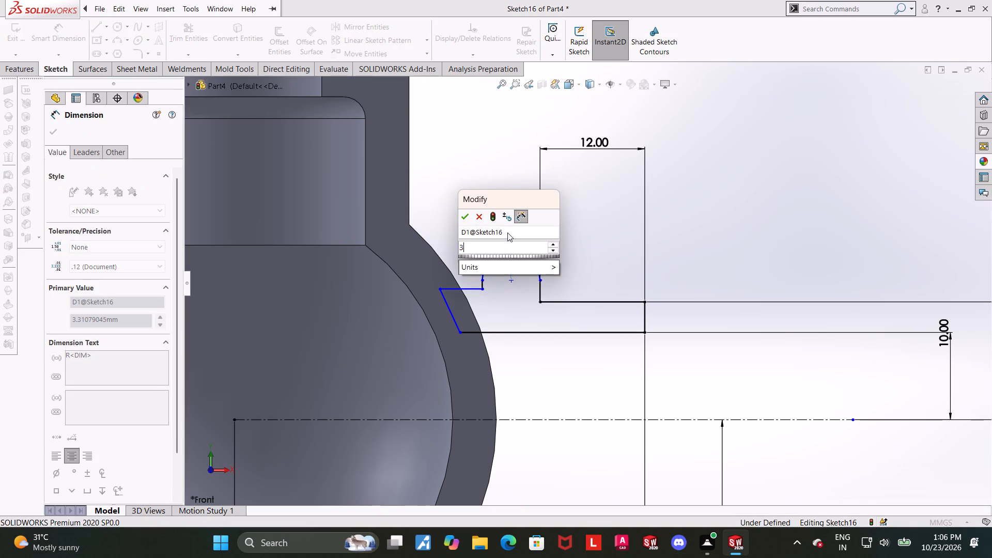
pyautogui.press('Return')
pyautogui.press('Escape')
pyautogui.press('Escape')
pyautogui.click(747, 242)
# Dimension the distance from the top of the rounded step's arc to the horizontal centerline as 38/2 mm.
pyautogui.scroll(4, 750, 234)
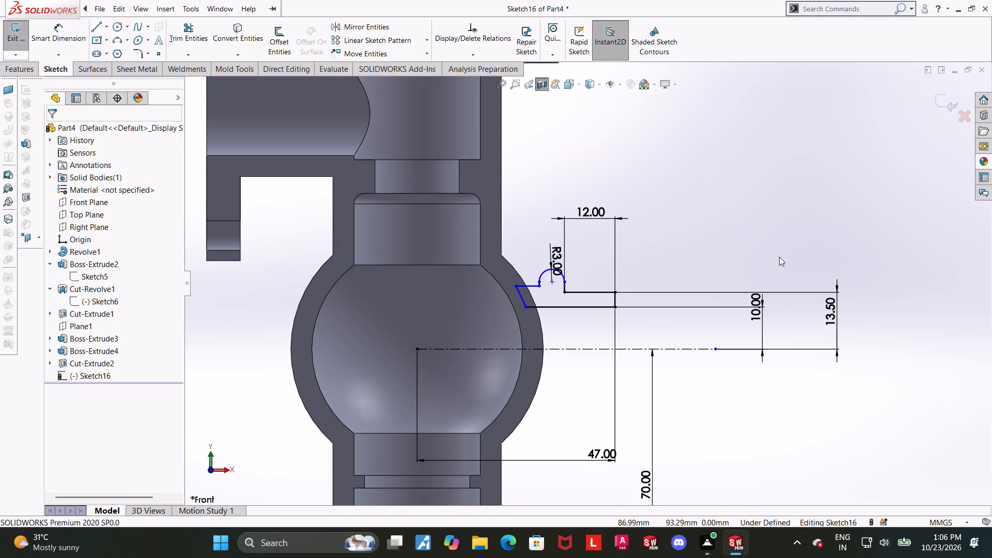
pyautogui.click(784, 272)
pyautogui.scroll(-2, 605, 302)
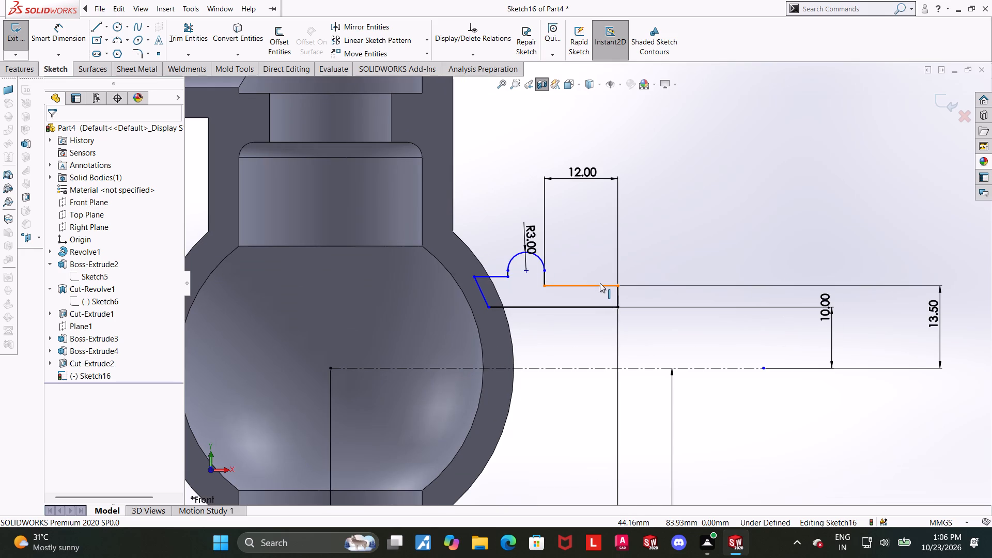
pyautogui.click(508, 269)
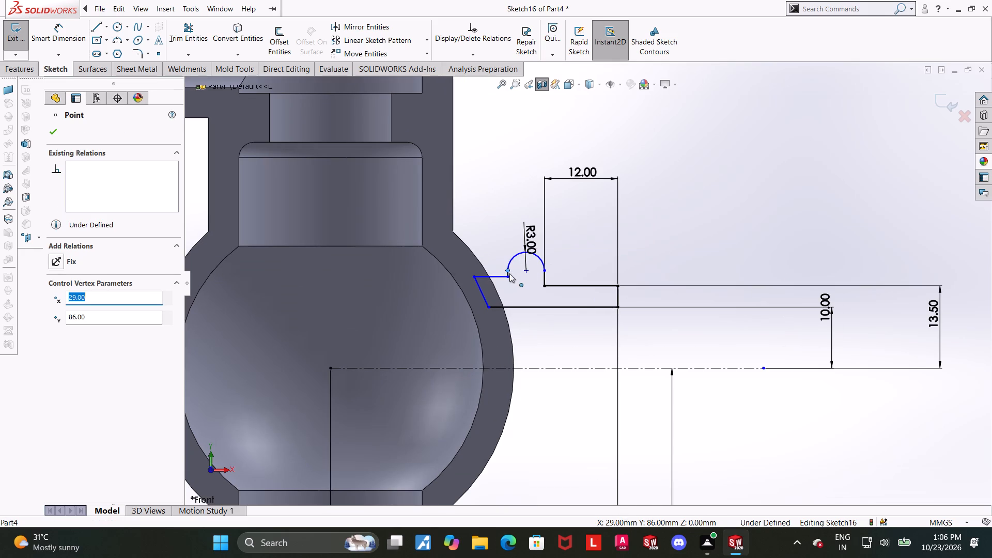
pyautogui.click(691, 260)
pyautogui.scroll(1, 688, 263)
pyautogui.scroll(-1, 657, 285)
pyautogui.click(63, 32)
pyautogui.scroll(-2, 527, 249)
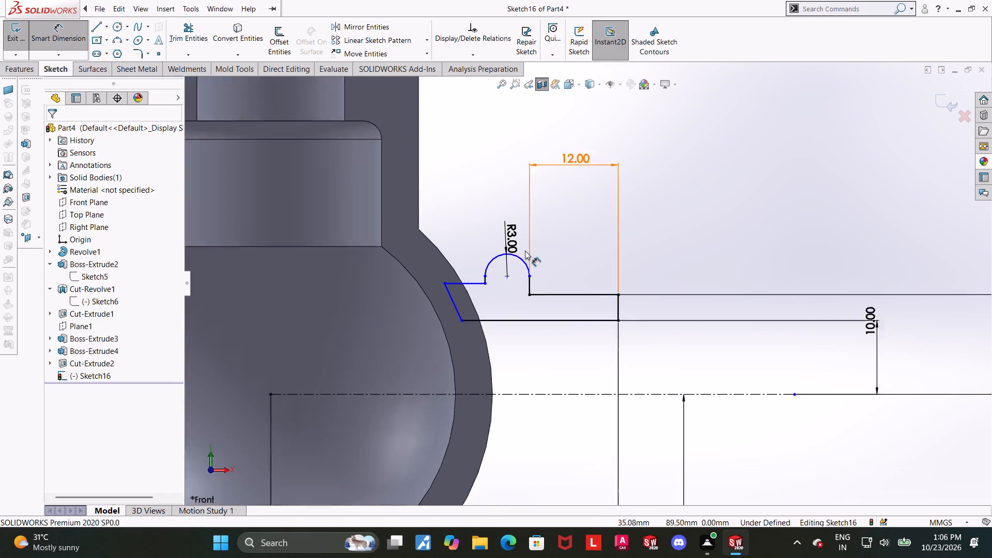
pyautogui.scroll(-3, 525, 251)
pyautogui.click(515, 260)
pyautogui.scroll(5, 533, 276)
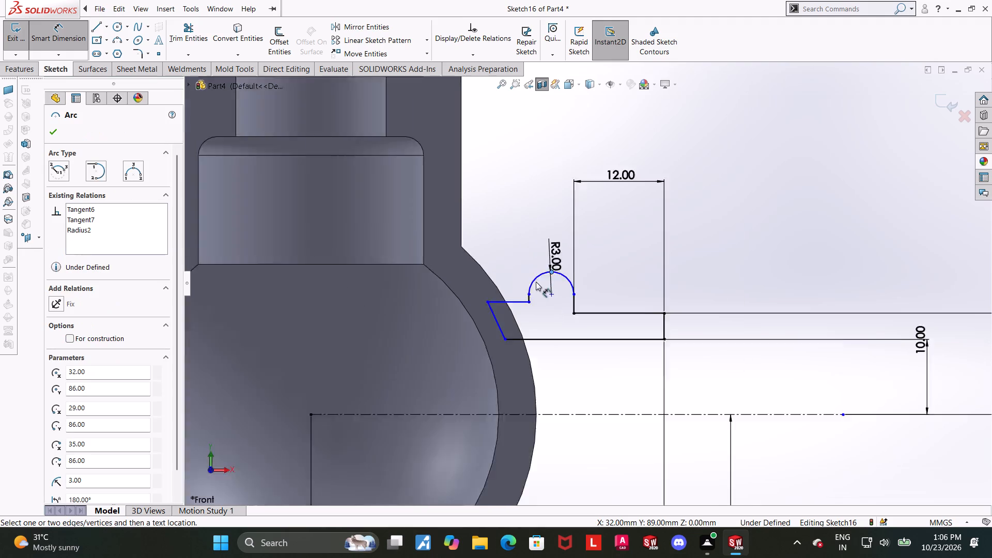
pyautogui.scroll(1, 536, 282)
pyautogui.scroll(2, 659, 350)
pyautogui.click(664, 349)
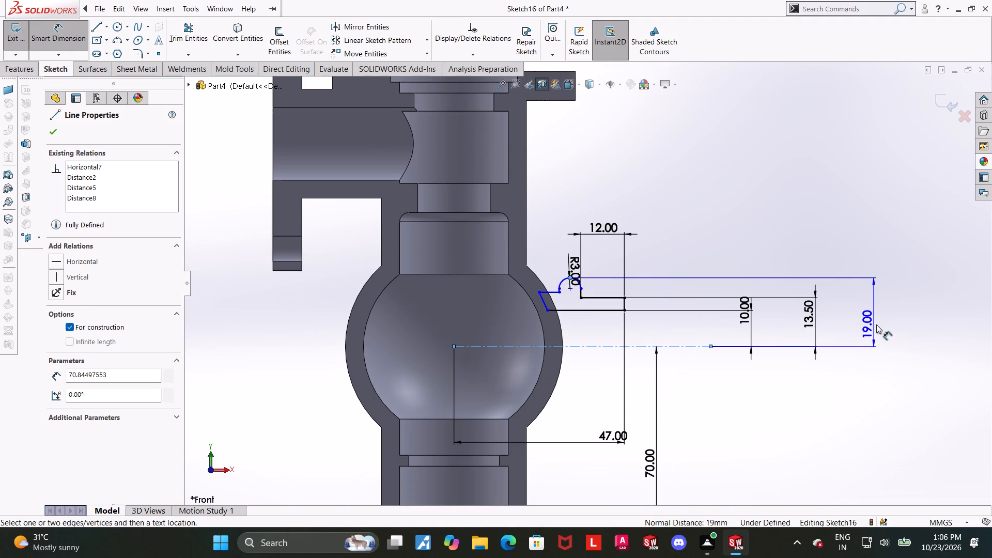
pyautogui.click(877, 324)
pyautogui.write('38/2')
pyautogui.press('Return')
pyautogui.press('Escape')
pyautogui.press('Escape')
pyautogui.click(863, 368)
# Examine the dimensioned profile, especially the rounded step and the slanted end overlapping the spherical wall.
pyautogui.scroll(-3, 539, 292)
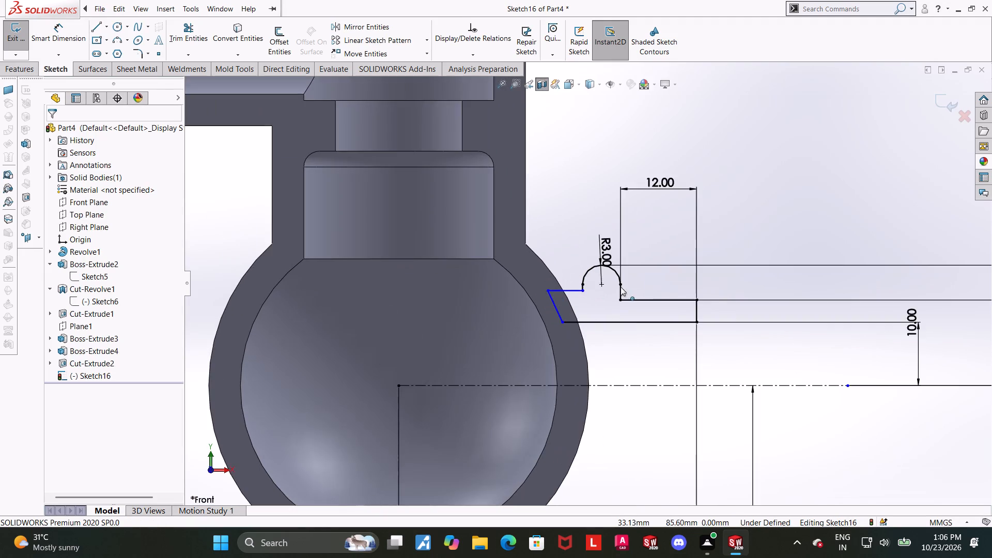
pyautogui.scroll(-3, 621, 290)
pyautogui.scroll(-4, 533, 309)
pyautogui.scroll(1, 543, 300)
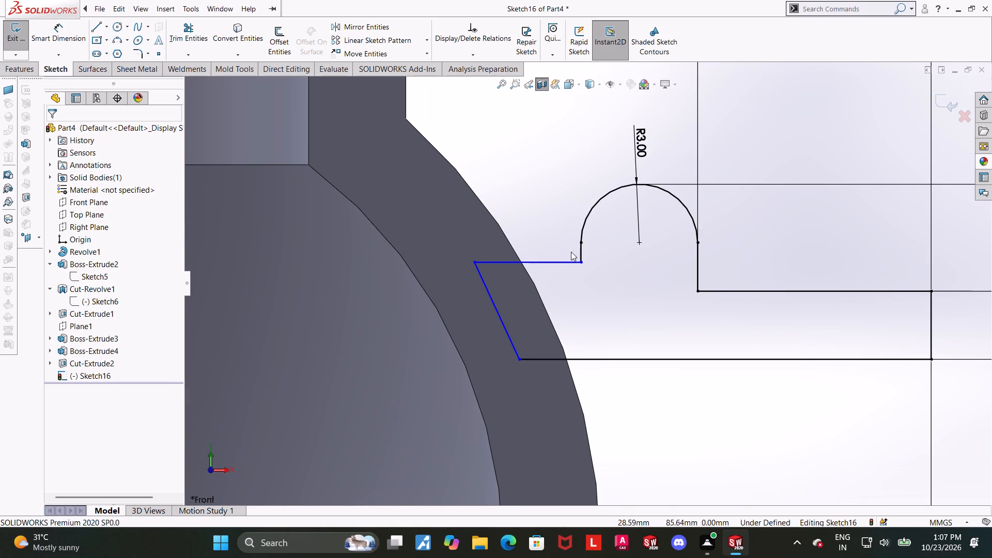
pyautogui.scroll(8, 614, 286)
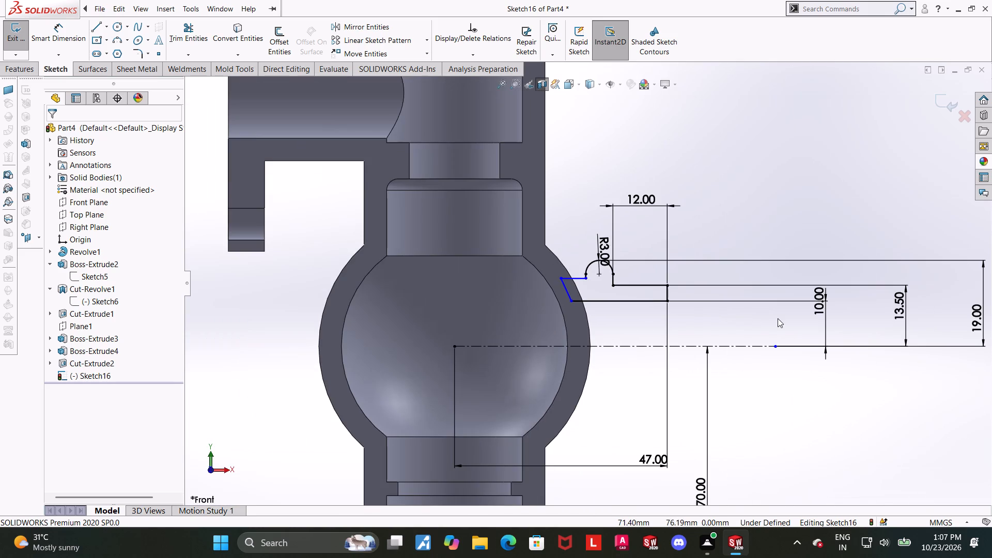
pyautogui.scroll(1, 780, 312)
pyautogui.scroll(1, 863, 320)
pyautogui.scroll(-3, 756, 339)
pyautogui.scroll(-3, 417, 206)
pyautogui.scroll(2, 434, 251)
pyautogui.scroll(1, 563, 260)
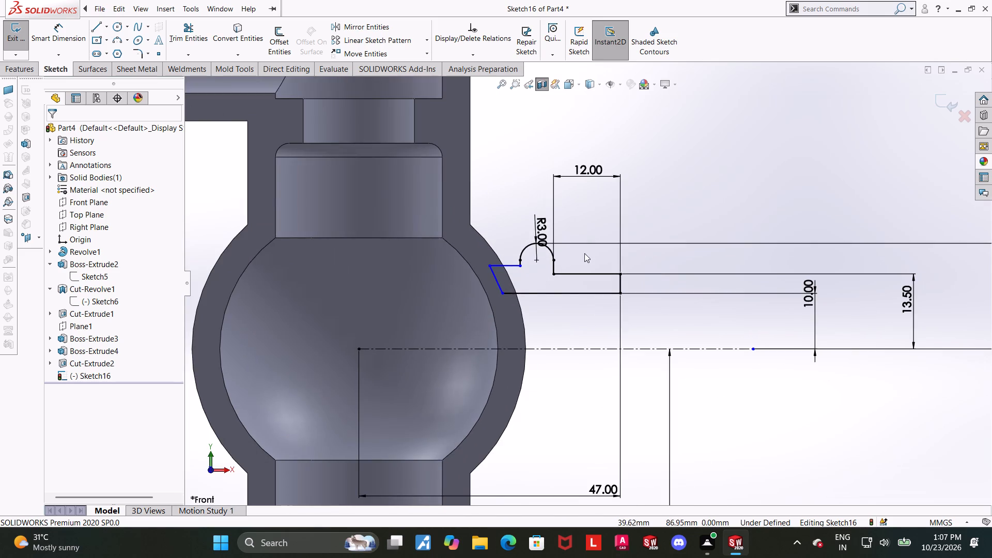
pyautogui.scroll(3, 678, 274)
pyautogui.scroll(-1, 689, 268)
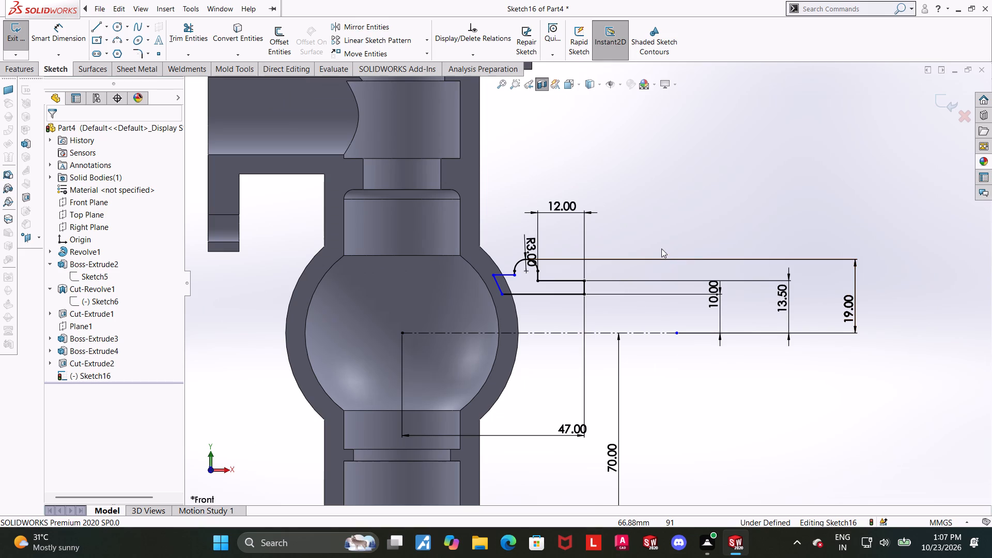
pyautogui.scroll(-1, 669, 234)
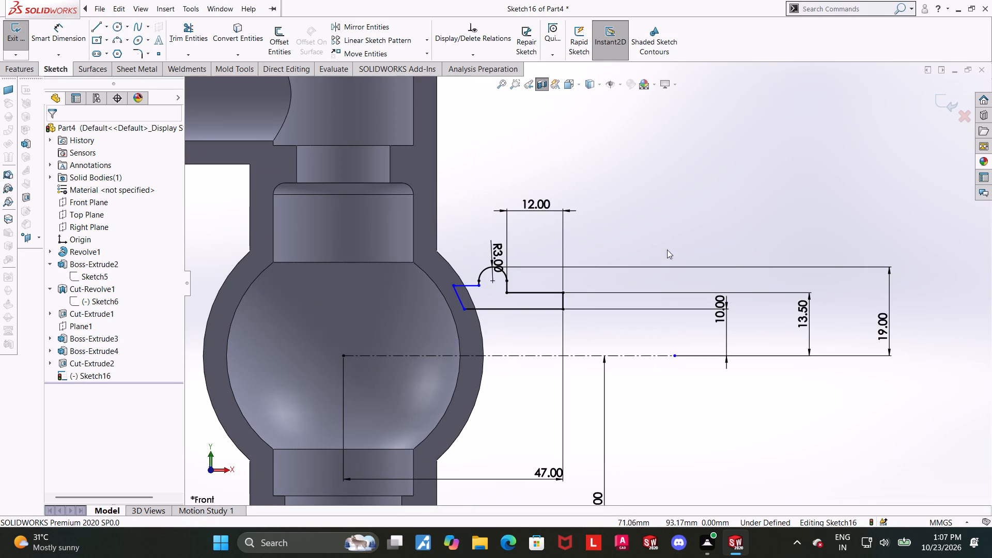
pyautogui.scroll(-2, 658, 252)
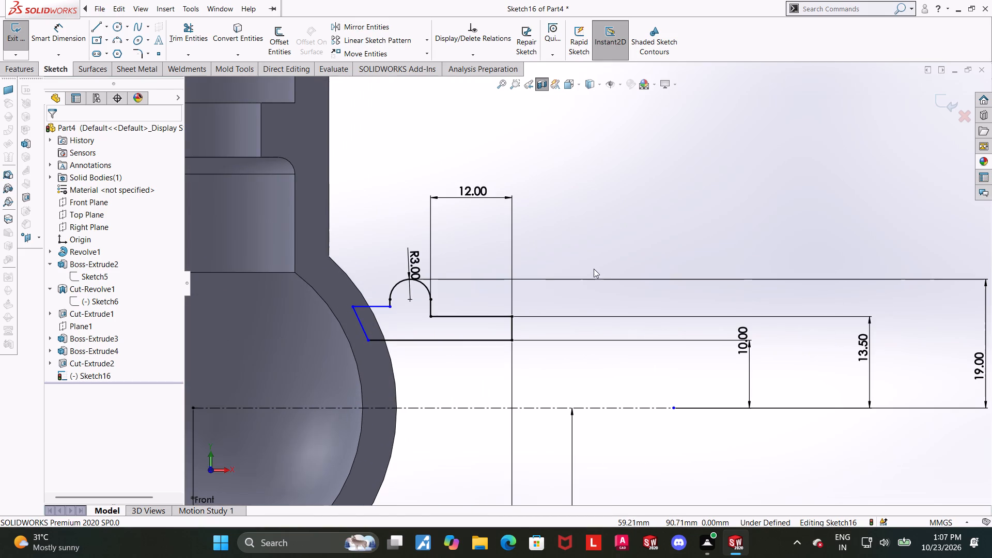
pyautogui.scroll(2, 535, 290)
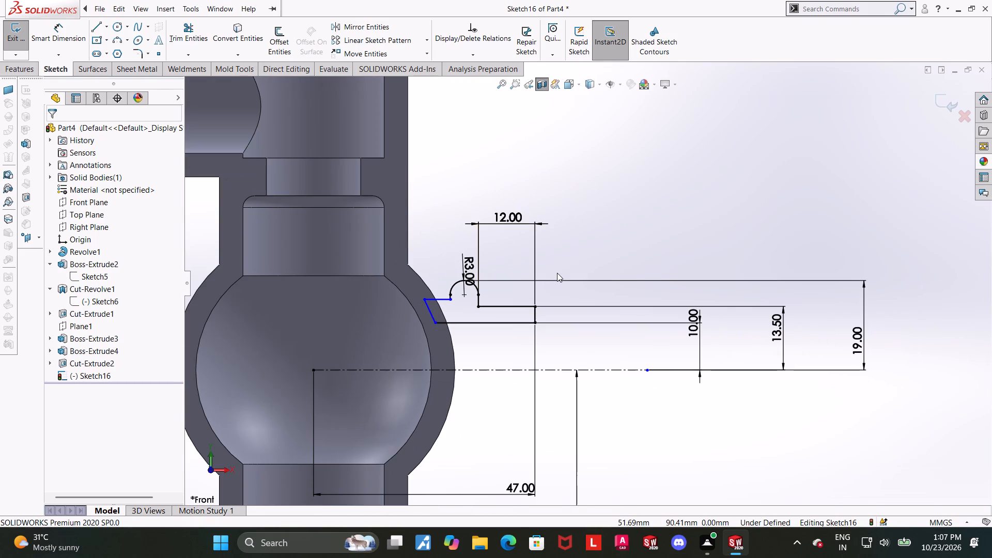
pyautogui.scroll(1, 557, 273)
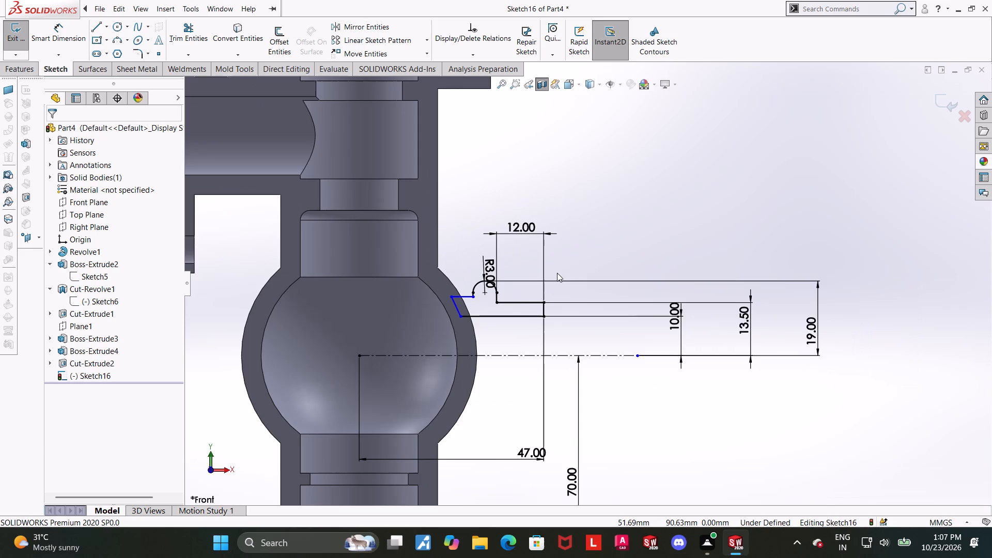
pyautogui.scroll(5, 557, 273)
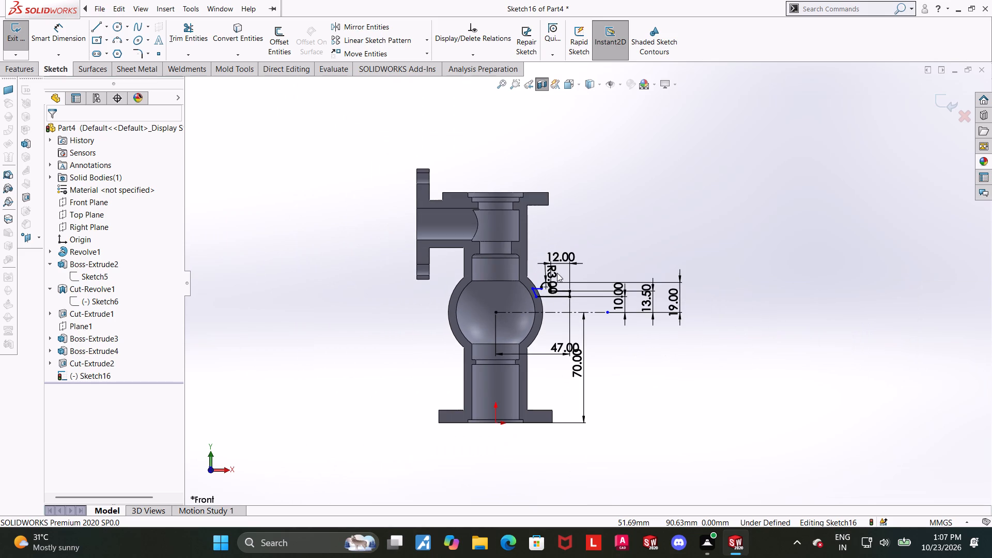
pyautogui.scroll(-4, 581, 303)
# Close the sketch and revolve the profile 360 degrees about the horizontal centerline, merged with the valve body.
pyautogui.press('Escape')
pyautogui.click(945, 86)
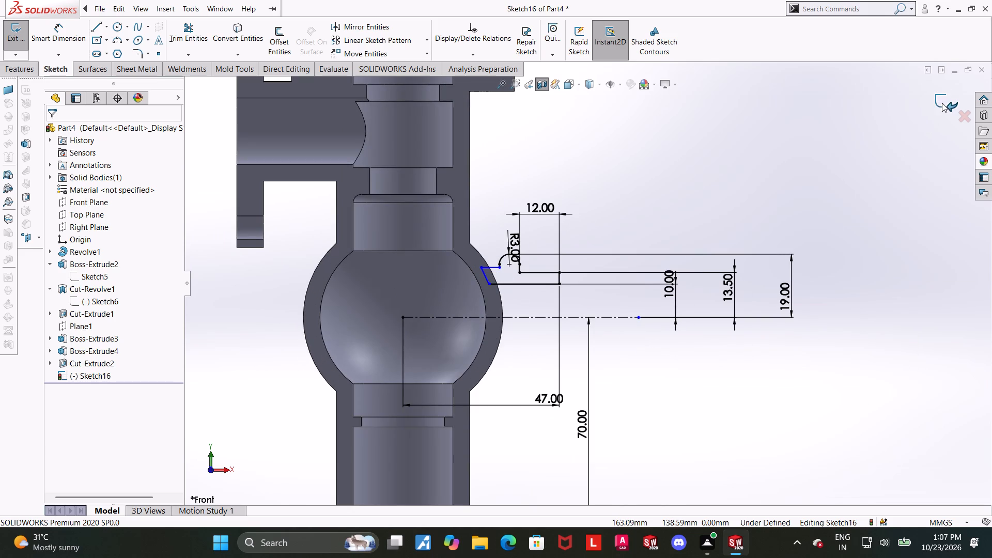
pyautogui.click(942, 103)
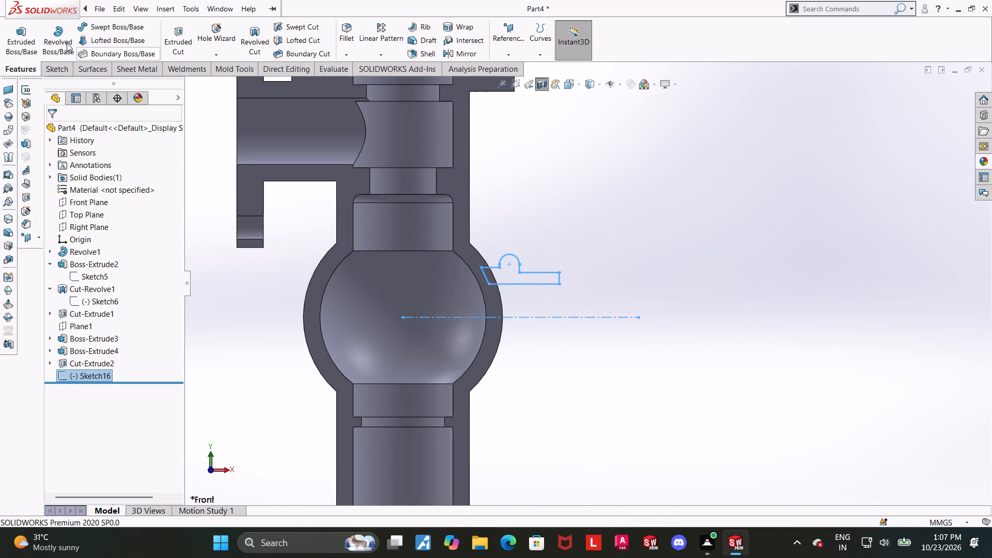
pyautogui.click(53, 41)
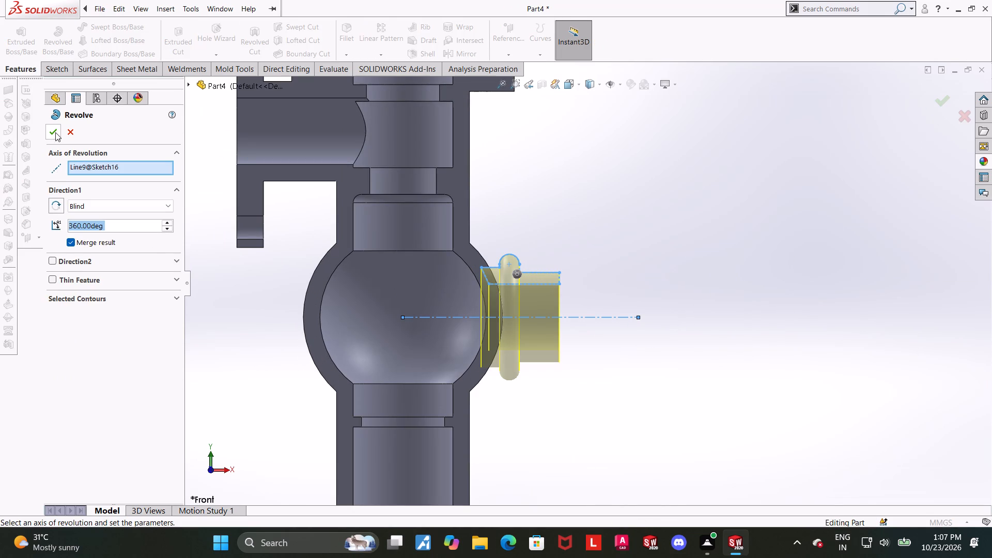
pyautogui.click(54, 134)
# Inspect the revolved boss and its junction with the spherical wall in the section view.
pyautogui.click(660, 297)
pyautogui.moveTo(653, 298); pyautogui.dragTo(569, 354, button='middle')
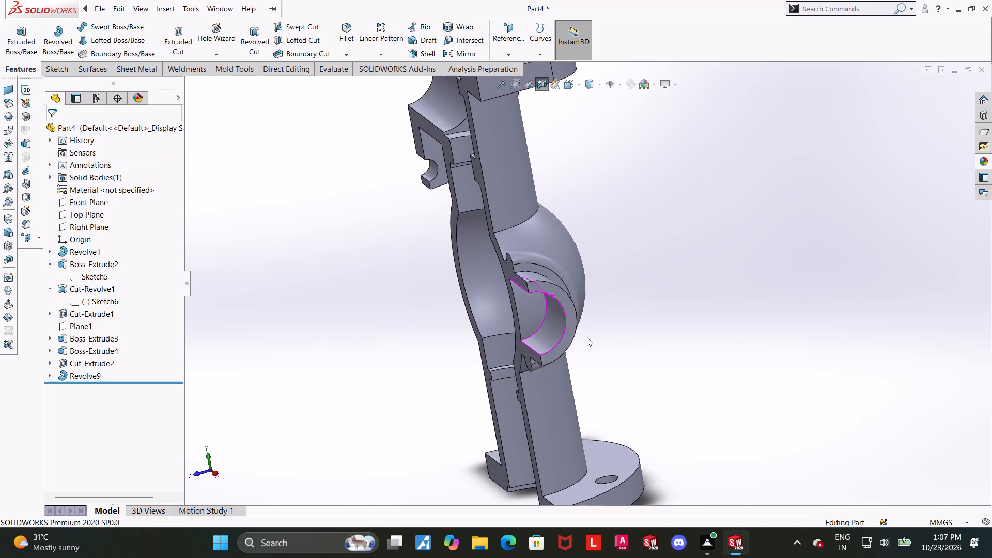
pyautogui.click(609, 333)
pyautogui.moveTo(622, 331); pyautogui.dragTo(698, 284, button='middle')
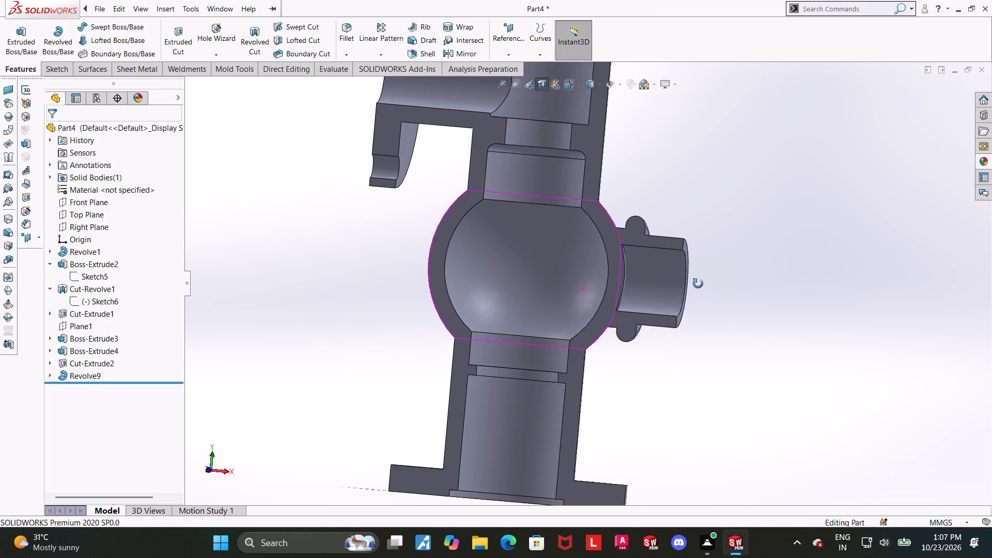
pyautogui.moveTo(698, 284); pyautogui.dragTo(695, 298, button='middle')
pyautogui.moveTo(689, 295); pyautogui.dragTo(639, 296, button='middle')
pyautogui.scroll(5, 792, 280)
pyautogui.scroll(-4, 731, 274)
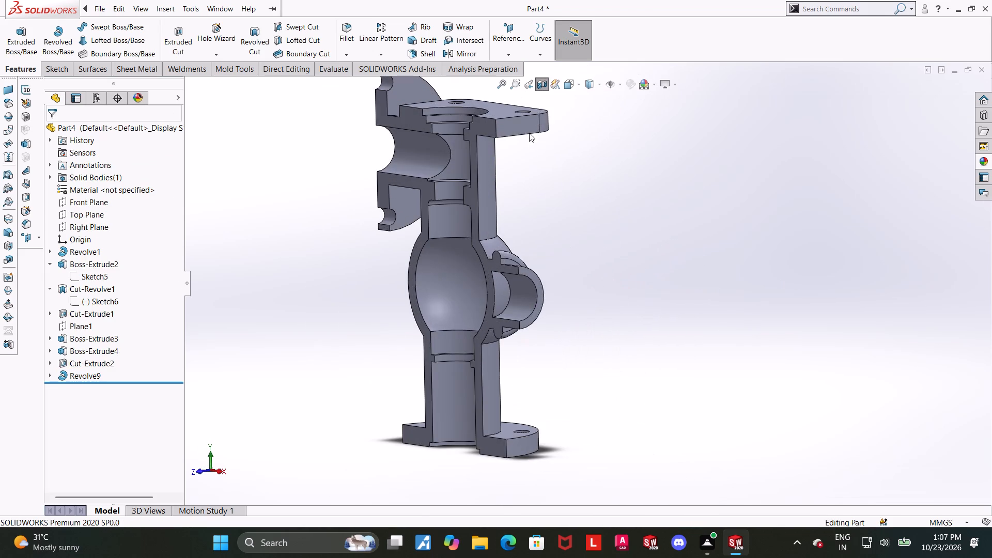
# Turn off the section view and inspect the revolved boss from the outside and into its bore.
pyautogui.click(542, 86)
pyautogui.moveTo(496, 302); pyautogui.dragTo(535, 302, button='middle')
pyautogui.moveTo(541, 347); pyautogui.dragTo(540, 347, button='middle')
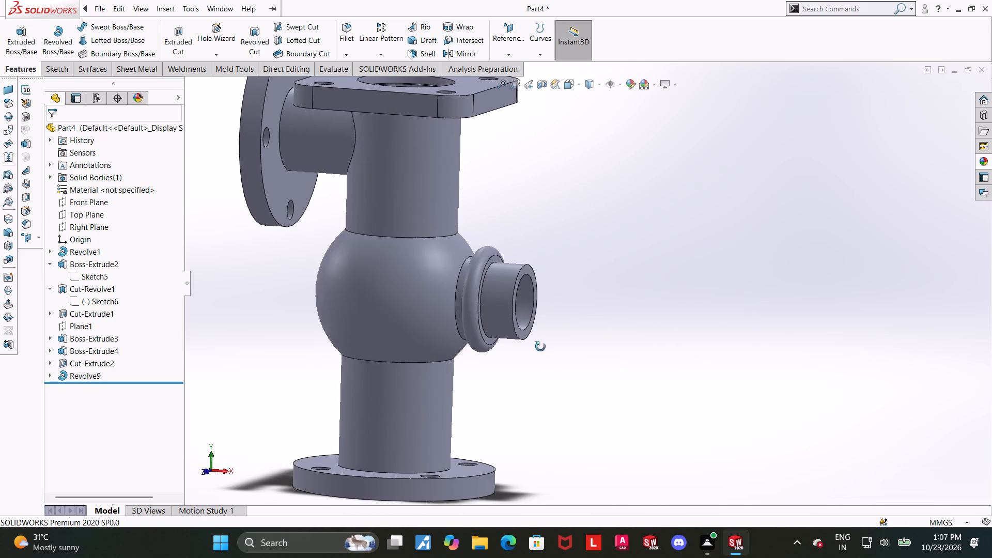
pyautogui.moveTo(540, 347); pyautogui.dragTo(552, 351, button='middle')
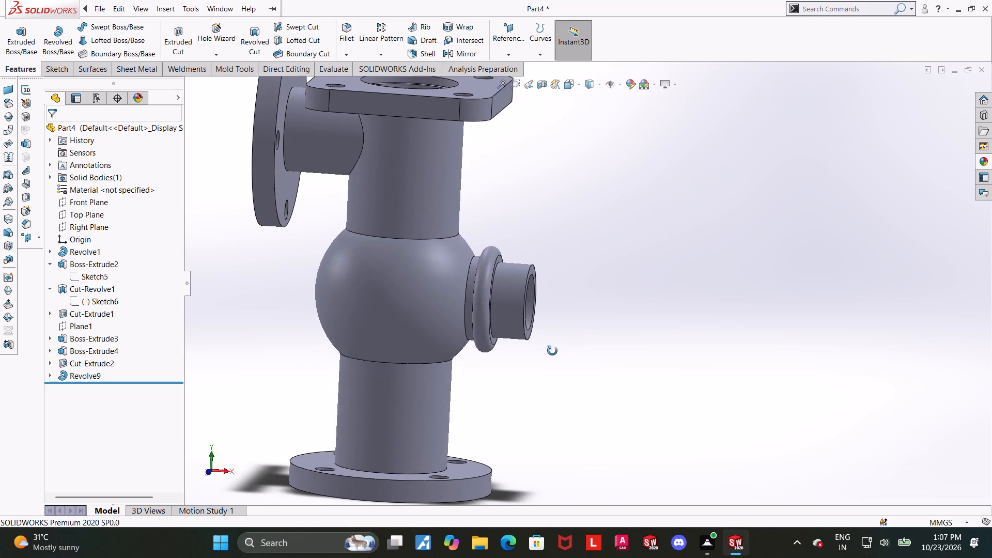
pyautogui.moveTo(552, 351); pyautogui.dragTo(579, 332, button='middle')
pyautogui.scroll(-5, 504, 306)
pyautogui.moveTo(663, 326); pyautogui.dragTo(526, 345, button='middle')
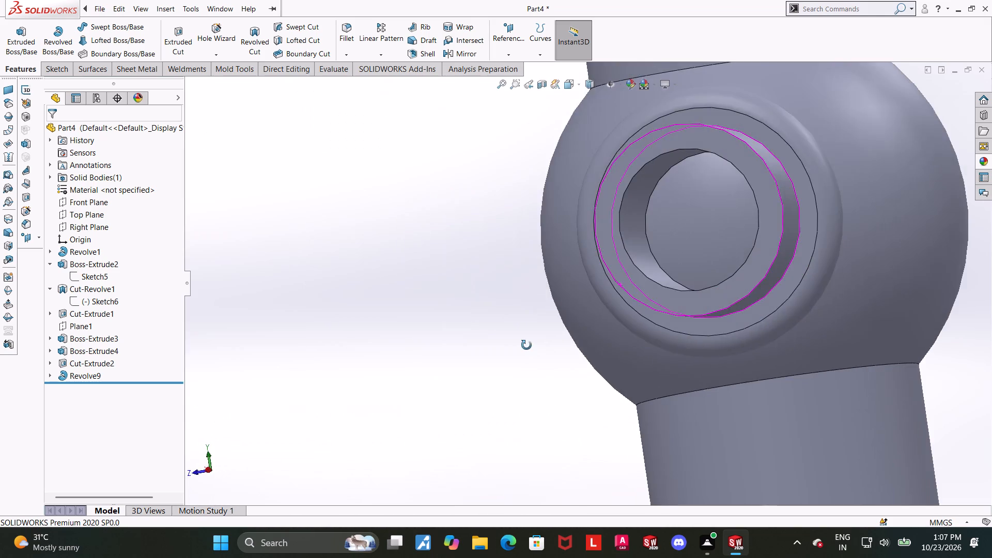
pyautogui.moveTo(526, 345); pyautogui.dragTo(546, 349, button='middle')
pyautogui.scroll(4, 554, 355)
# Sketch on the revolved boss's annular end face, converting the inner bore edge into a circle, and close the sketch.
pyautogui.click(648, 217)
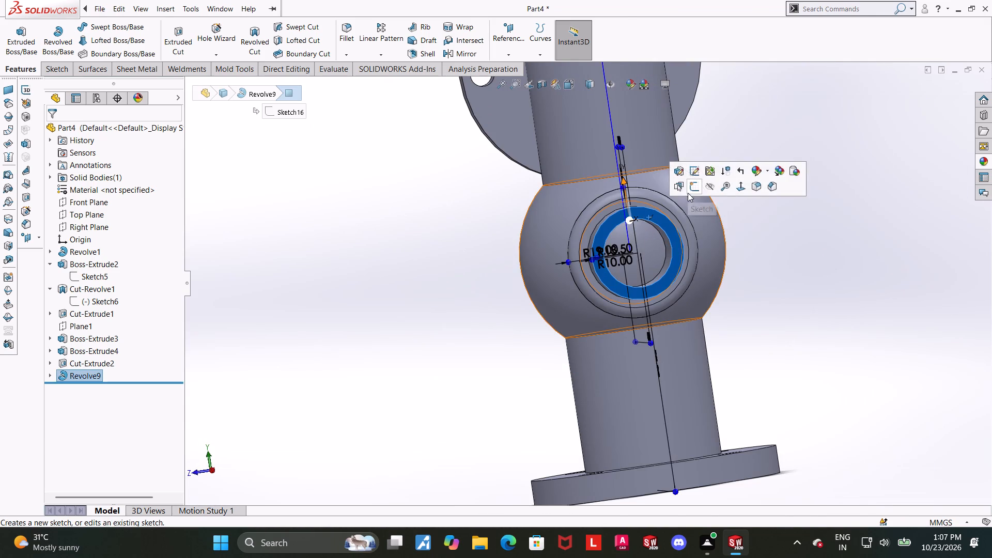
pyautogui.click(689, 192)
pyautogui.click(79, 387)
pyautogui.click(101, 373)
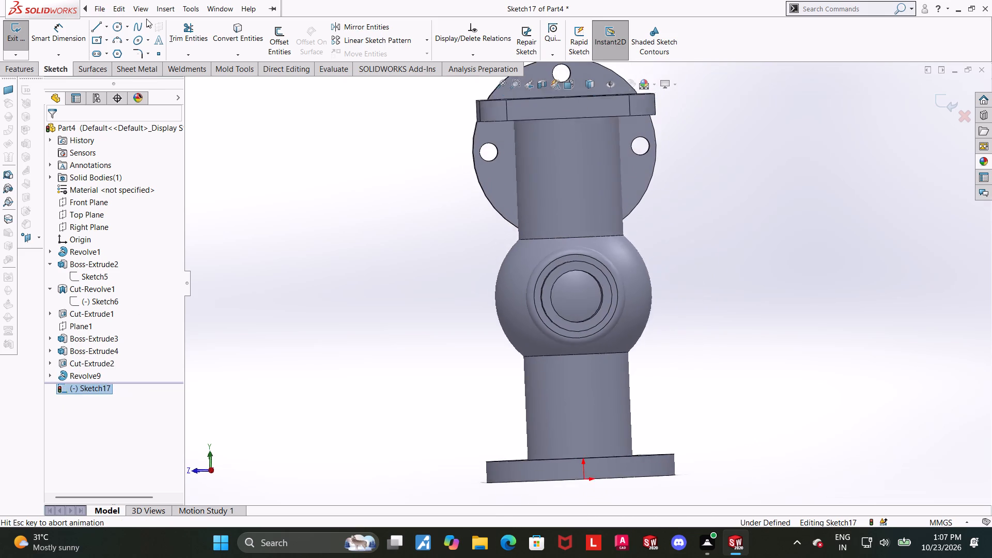
pyautogui.click(120, 26)
pyautogui.press('Escape')
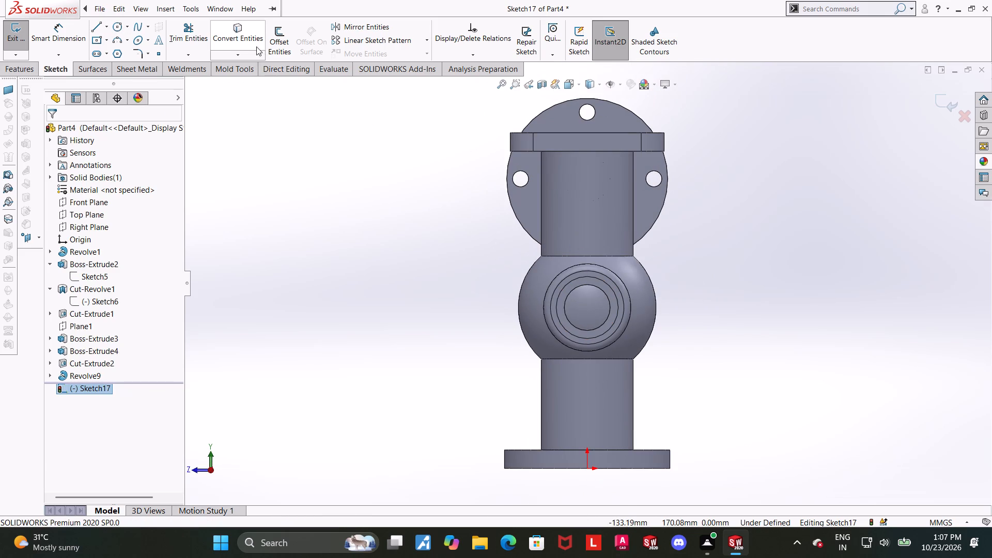
pyautogui.click(247, 34)
pyautogui.scroll(-3, 628, 301)
pyautogui.click(571, 275)
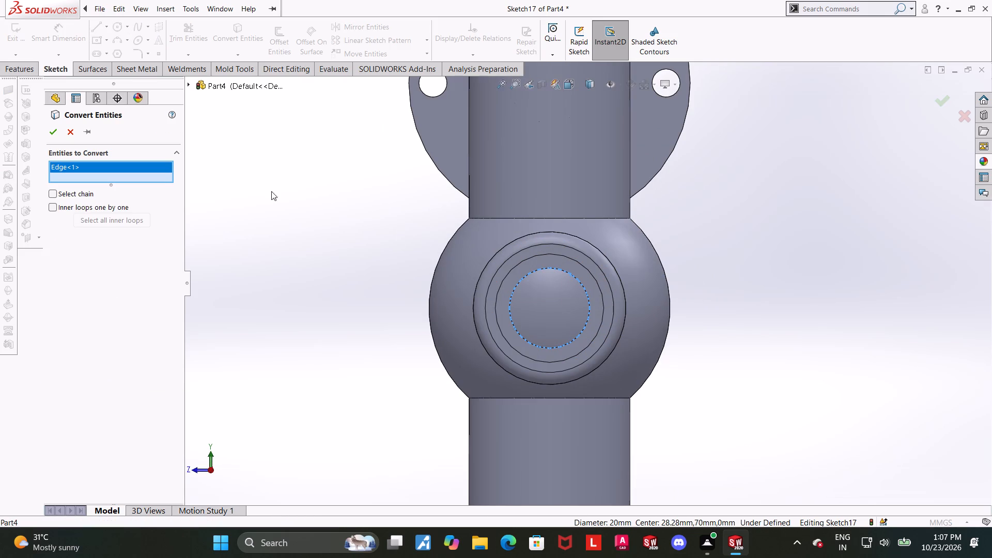
pyautogui.click(56, 127)
pyautogui.click(942, 107)
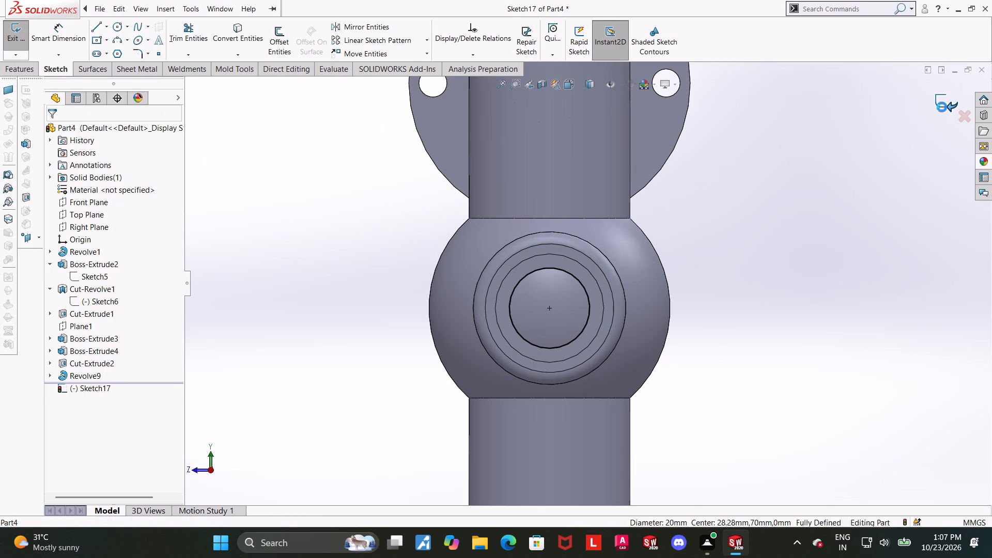
# Extrude-cut the converted bore circle from the boss's end face up to the Right Plane.
pyautogui.moveTo(557, 271); pyautogui.dragTo(596, 292, button='middle')
pyautogui.click(191, 36)
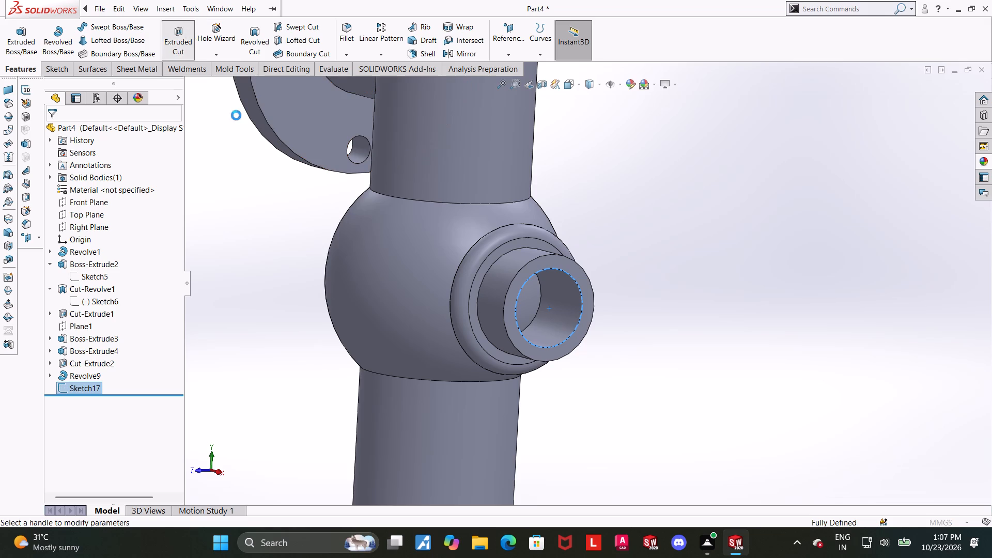
pyautogui.moveTo(435, 284); pyautogui.dragTo(466, 292, button='middle')
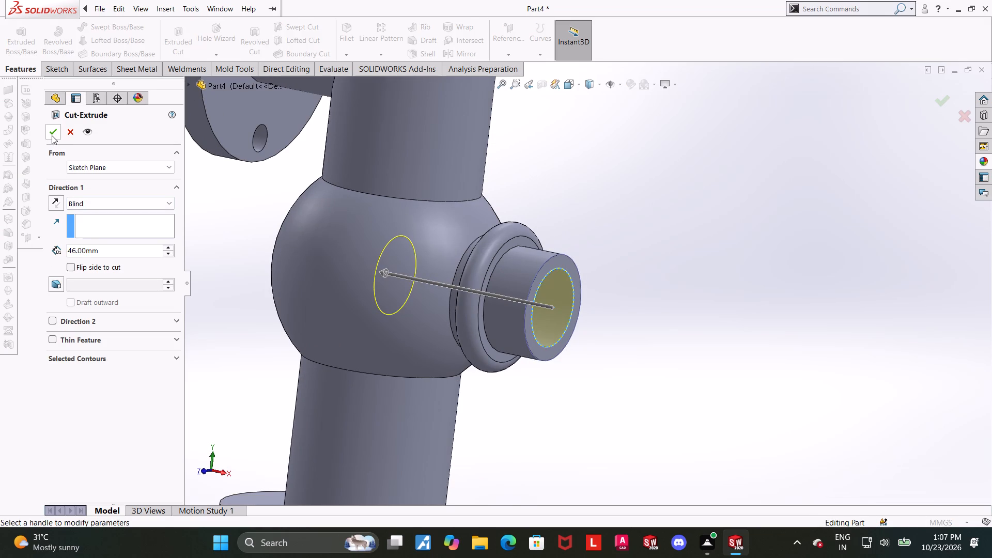
pyautogui.click(98, 207)
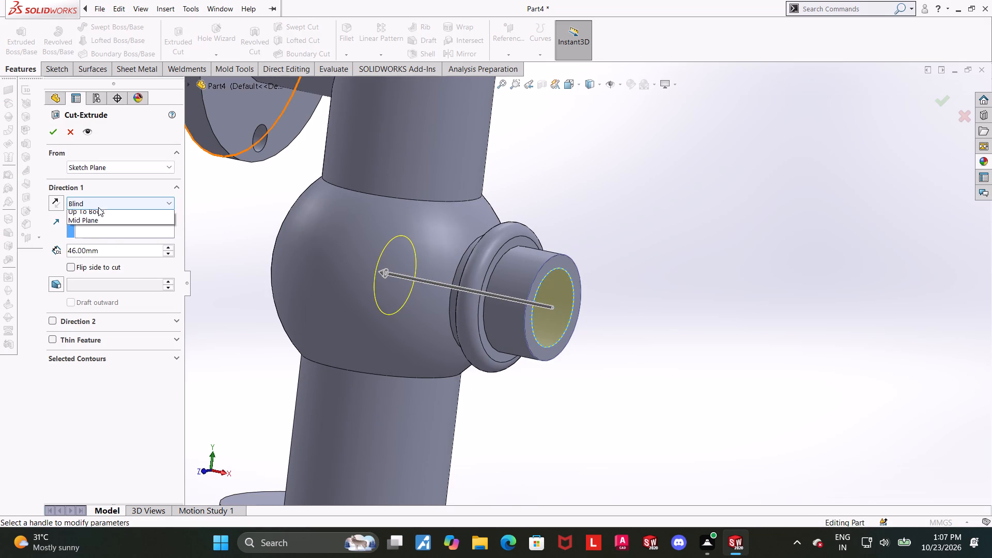
pyautogui.click(96, 259)
pyautogui.click(190, 82)
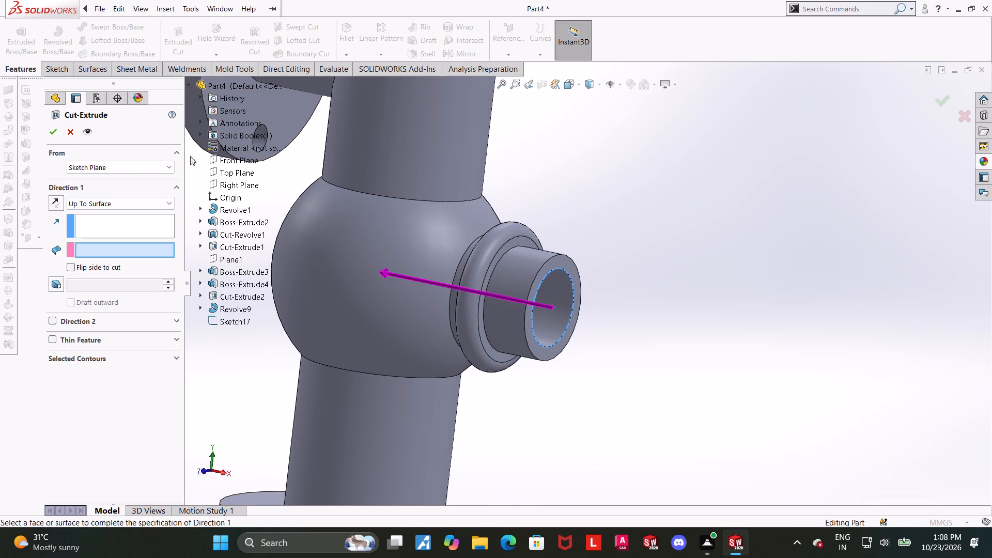
pyautogui.click(228, 185)
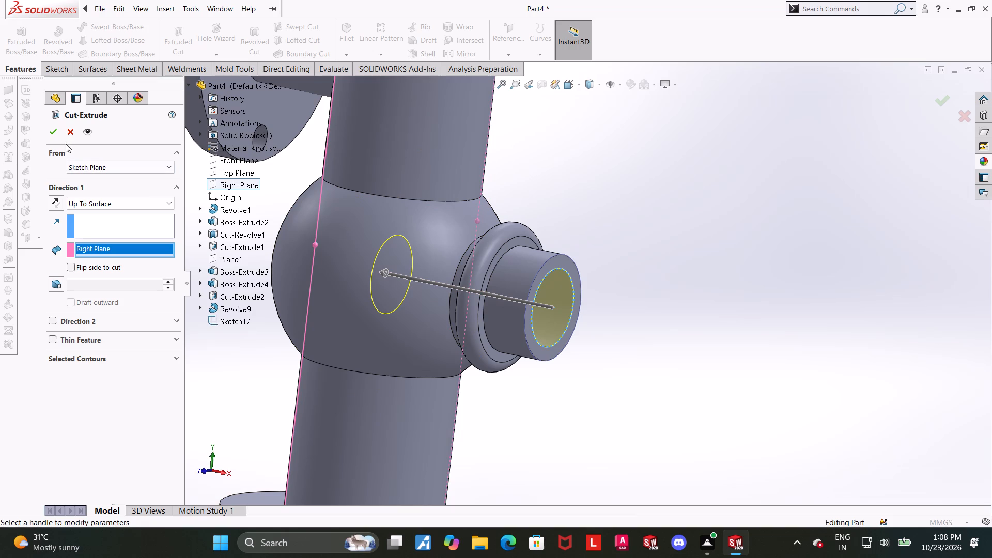
pyautogui.click(58, 136)
pyautogui.scroll(4, 726, 343)
pyautogui.click(711, 346)
# Open a new sketch on the Front Plane for a profile at the revolved boss's outer end.
pyautogui.moveTo(605, 362); pyautogui.dragTo(601, 339, button='middle')
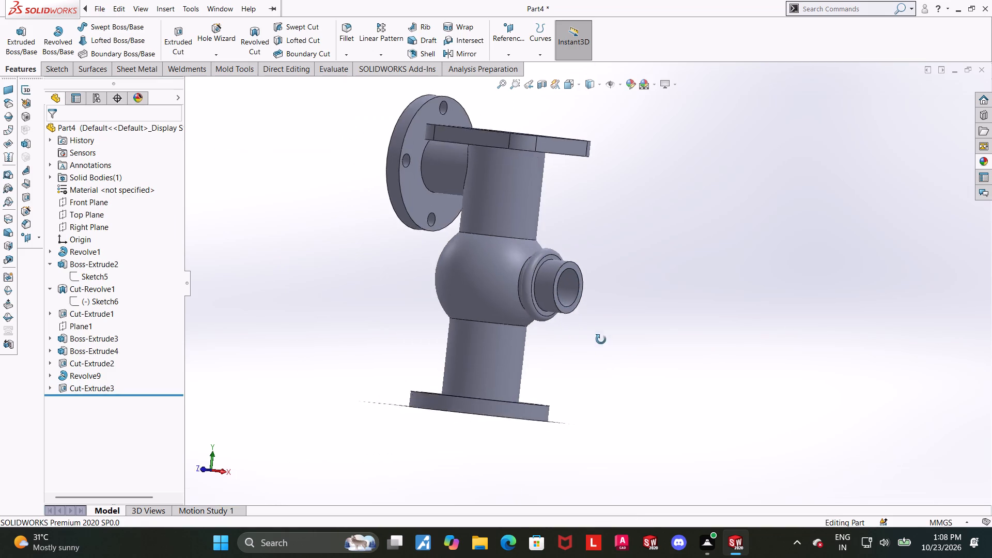
pyautogui.moveTo(601, 339); pyautogui.dragTo(648, 340, button='middle')
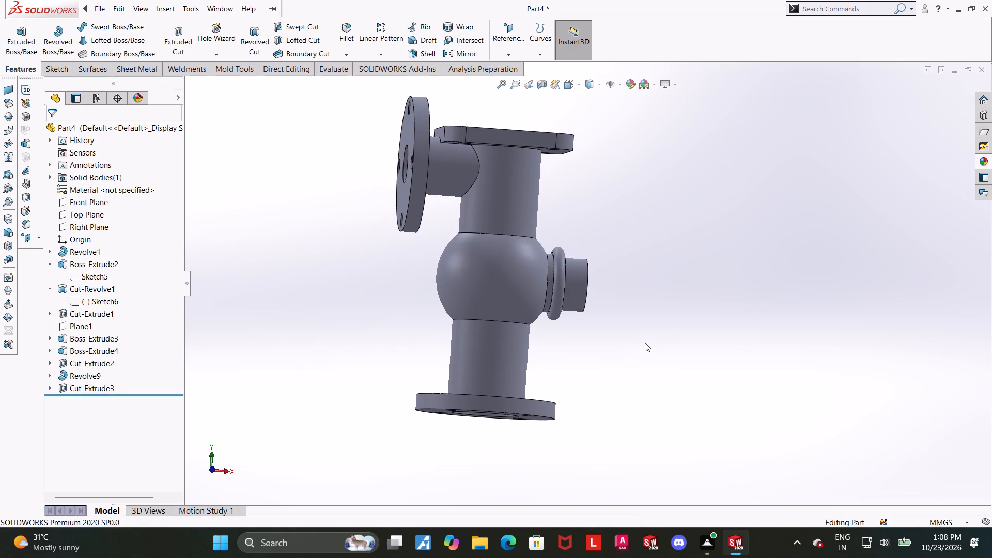
pyautogui.scroll(-4, 598, 261)
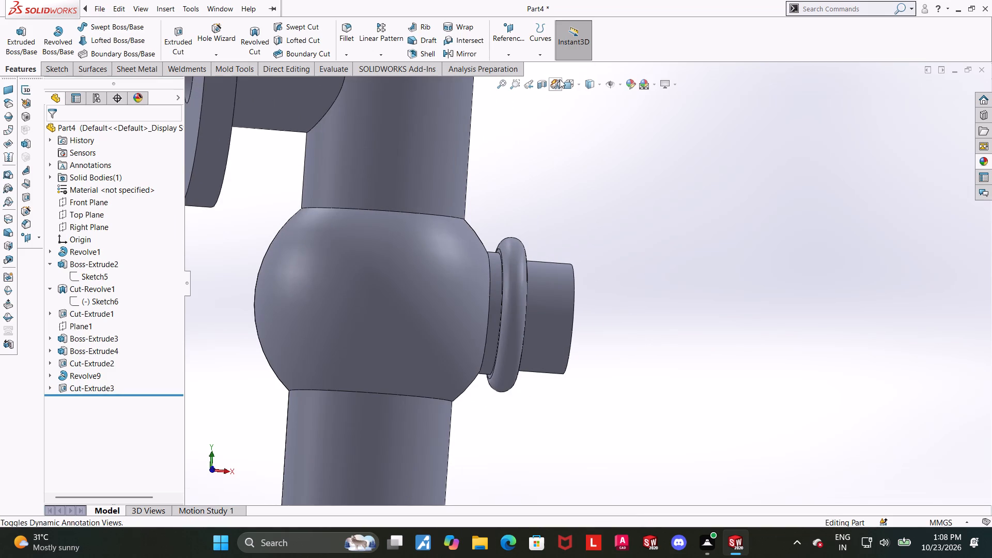
pyautogui.click(563, 88)
pyautogui.click(504, 362)
pyautogui.scroll(1, 699, 311)
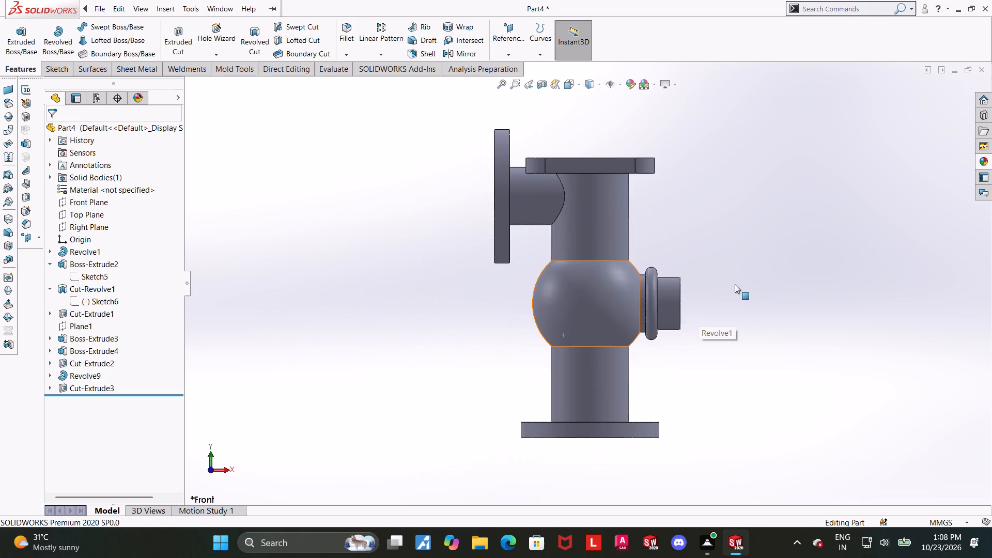
pyautogui.scroll(-7, 716, 283)
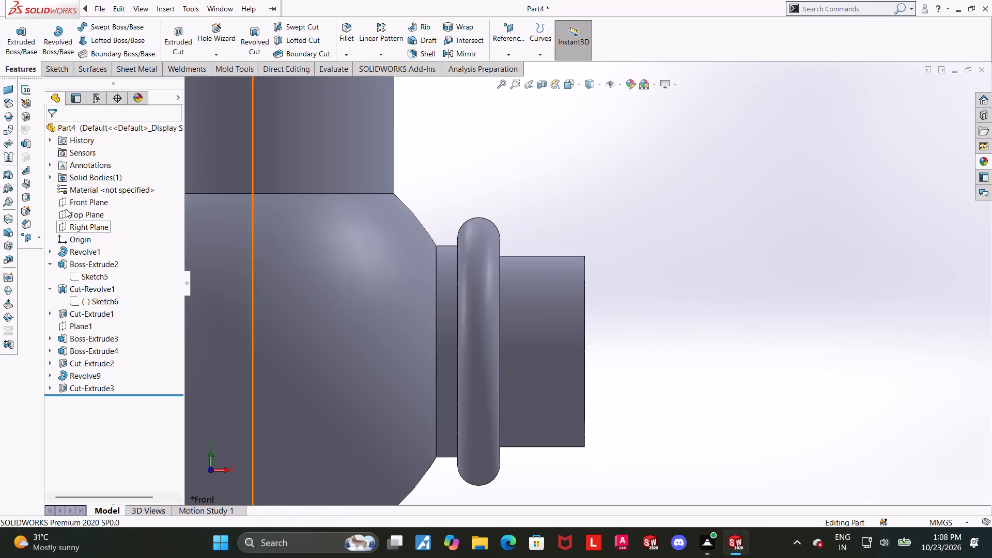
pyautogui.click(75, 195)
pyautogui.click(76, 206)
pyautogui.click(83, 192)
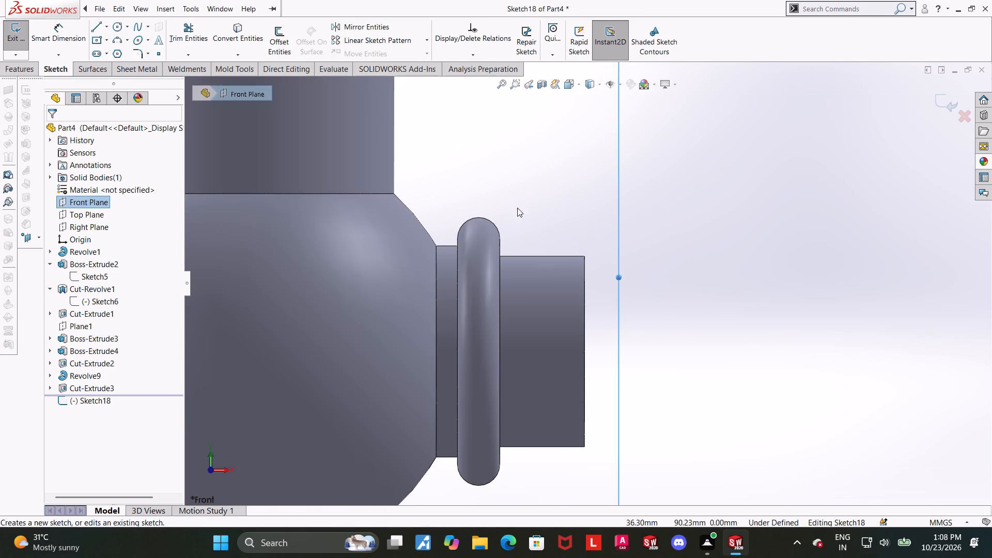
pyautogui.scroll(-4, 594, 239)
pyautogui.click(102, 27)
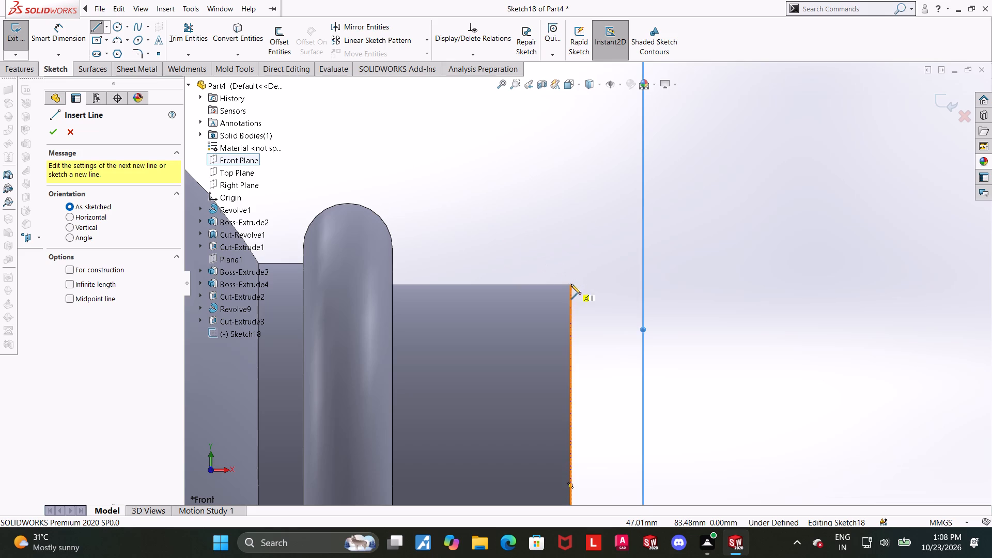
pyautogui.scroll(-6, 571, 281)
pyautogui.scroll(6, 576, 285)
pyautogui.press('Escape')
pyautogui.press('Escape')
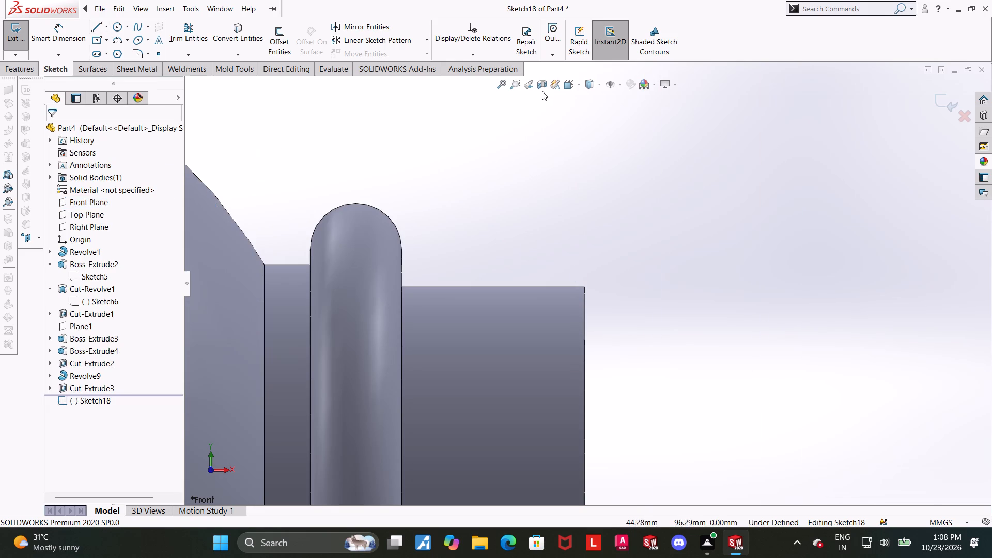
# Turn on the section view so the boss's wall is cut open along the sketch plane.
pyautogui.doubleClick(542, 91)
pyautogui.click(49, 135)
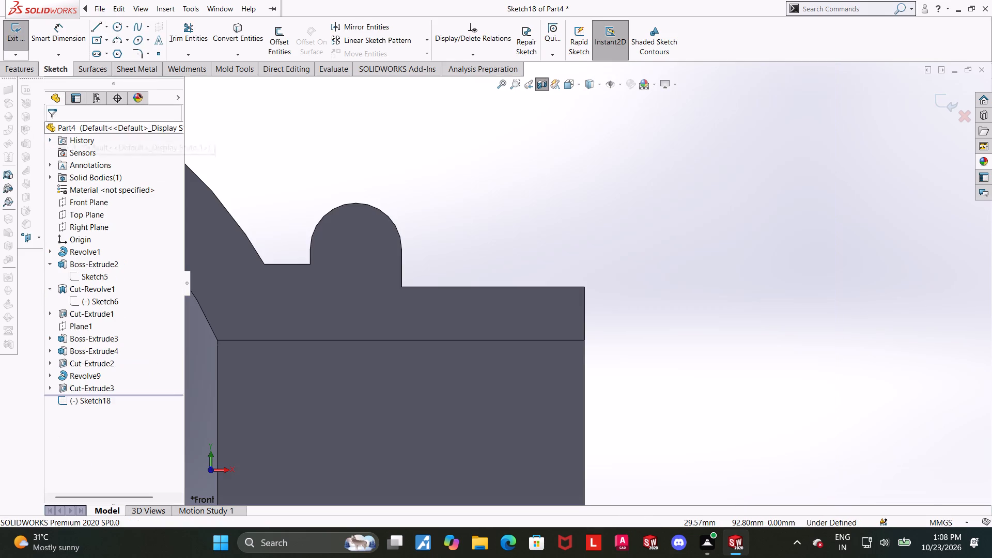
# Sketch a line chain from the boss's outer end corner: about 0.46 mm flat, a triangular peak about 2.43 mm high, and about 1 mm flat.
pyautogui.click(102, 27)
pyautogui.scroll(5, 515, 235)
pyautogui.scroll(-4, 583, 271)
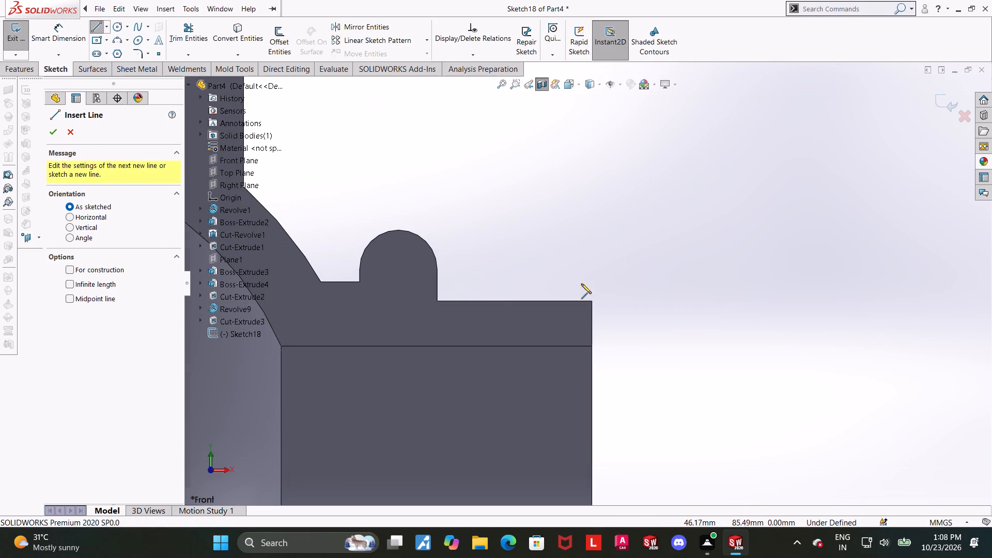
pyautogui.click(592, 300)
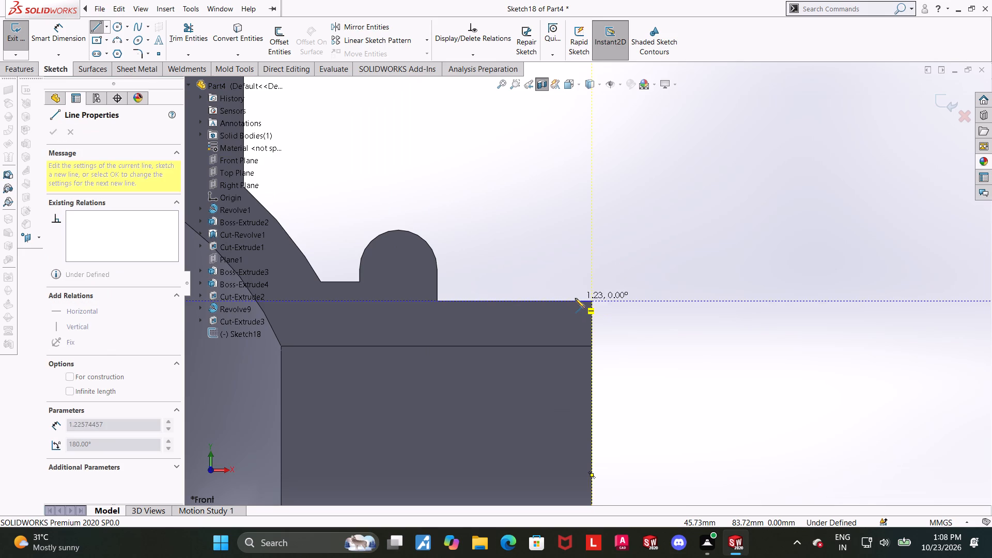
pyautogui.click(586, 299)
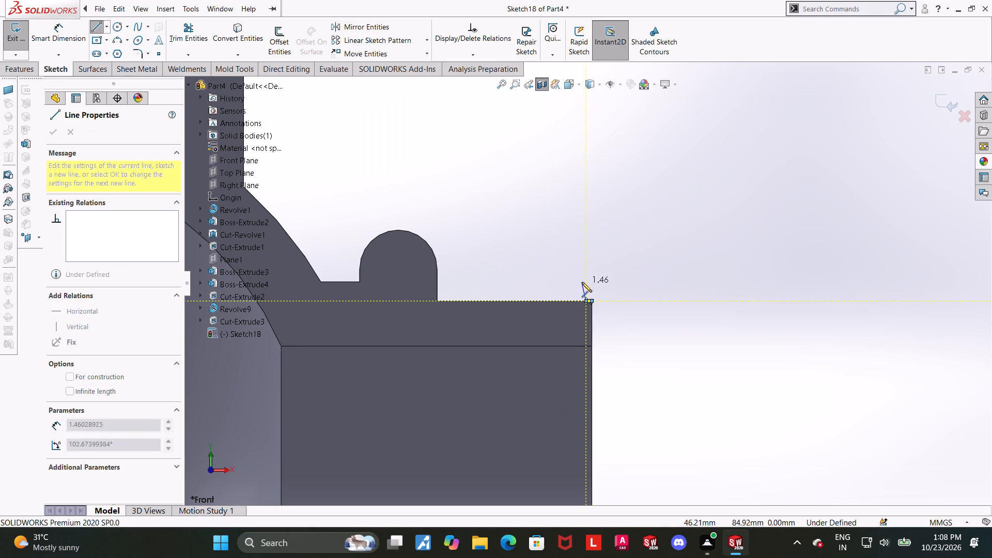
pyautogui.click(574, 270)
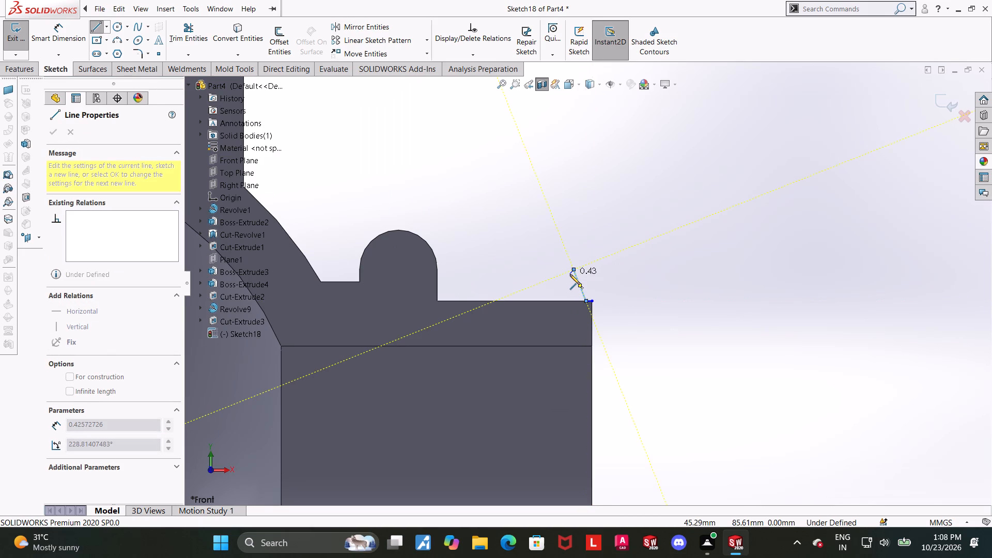
pyautogui.click(557, 299)
pyautogui.click(544, 300)
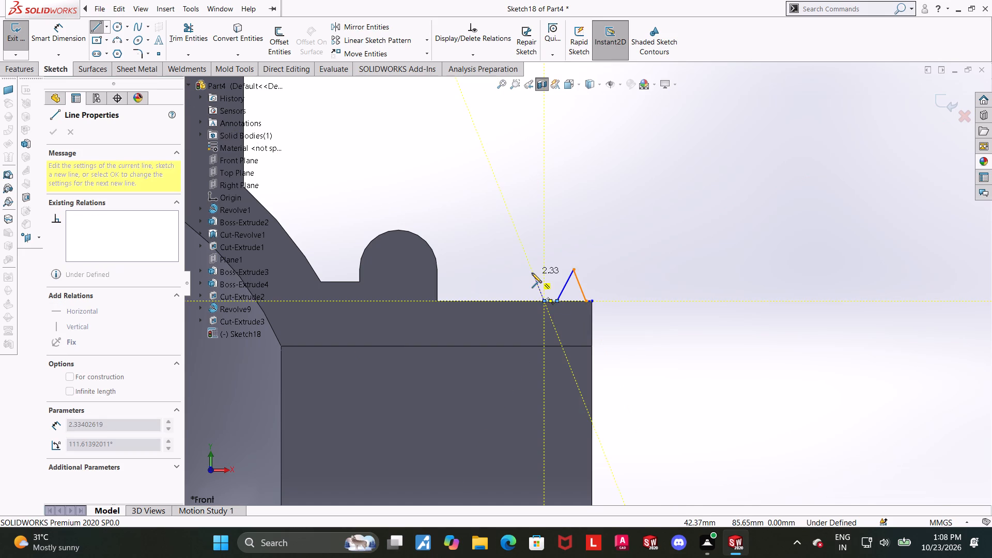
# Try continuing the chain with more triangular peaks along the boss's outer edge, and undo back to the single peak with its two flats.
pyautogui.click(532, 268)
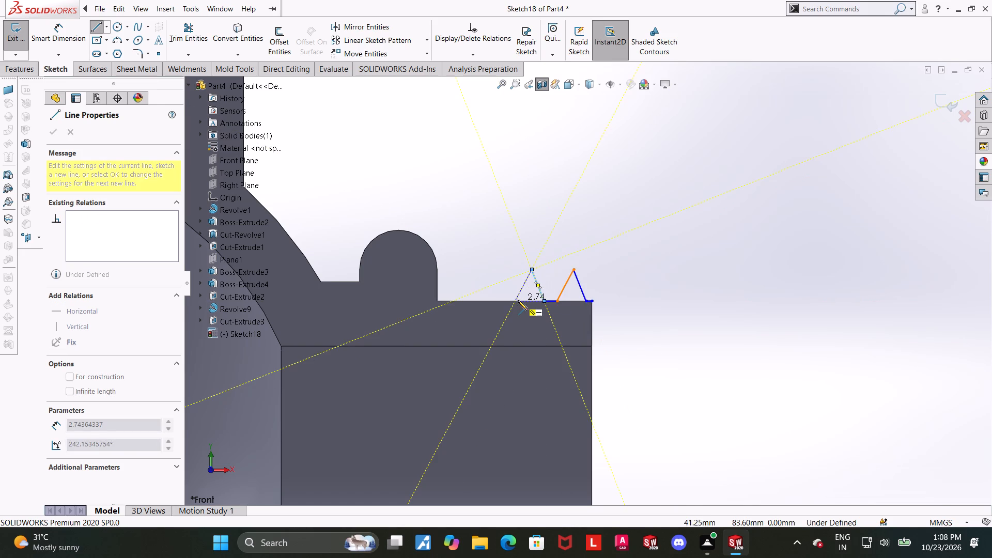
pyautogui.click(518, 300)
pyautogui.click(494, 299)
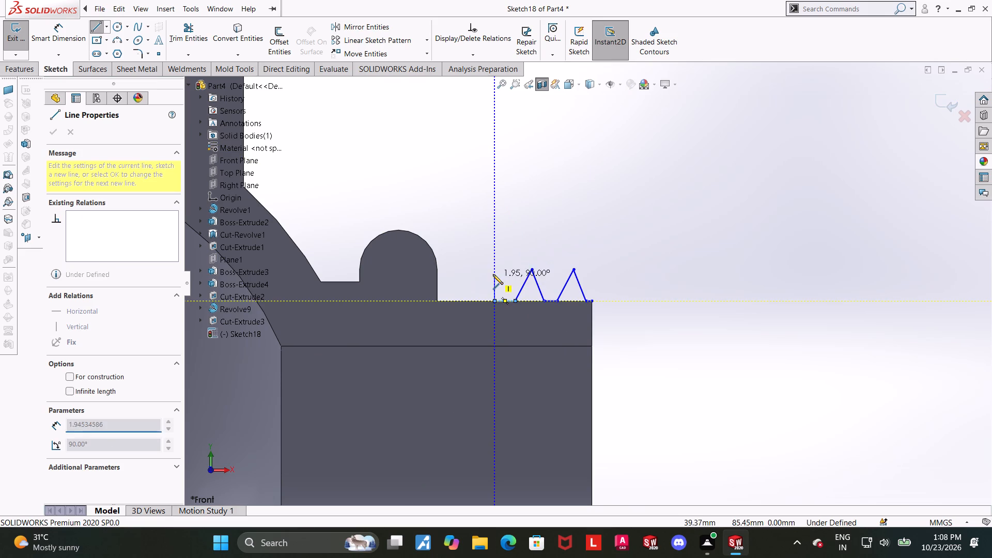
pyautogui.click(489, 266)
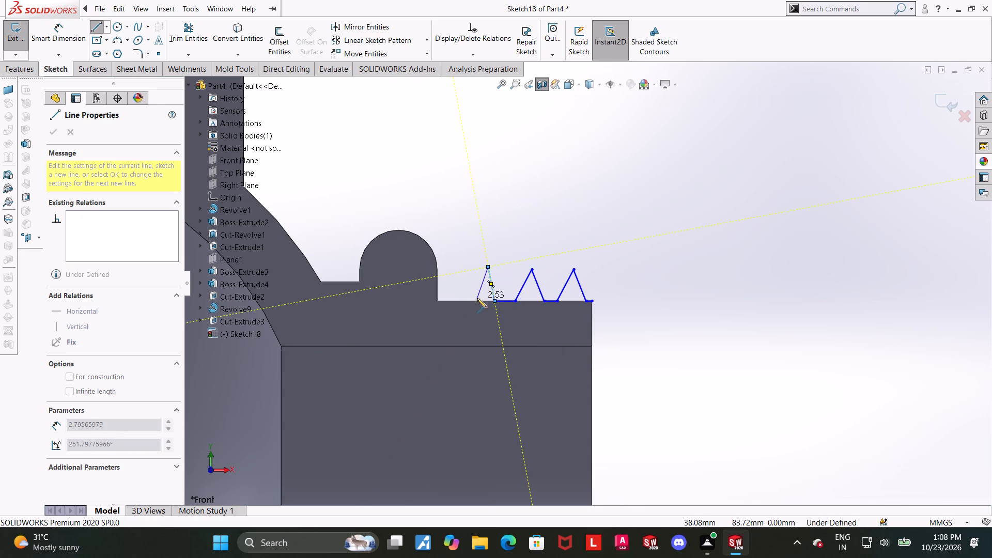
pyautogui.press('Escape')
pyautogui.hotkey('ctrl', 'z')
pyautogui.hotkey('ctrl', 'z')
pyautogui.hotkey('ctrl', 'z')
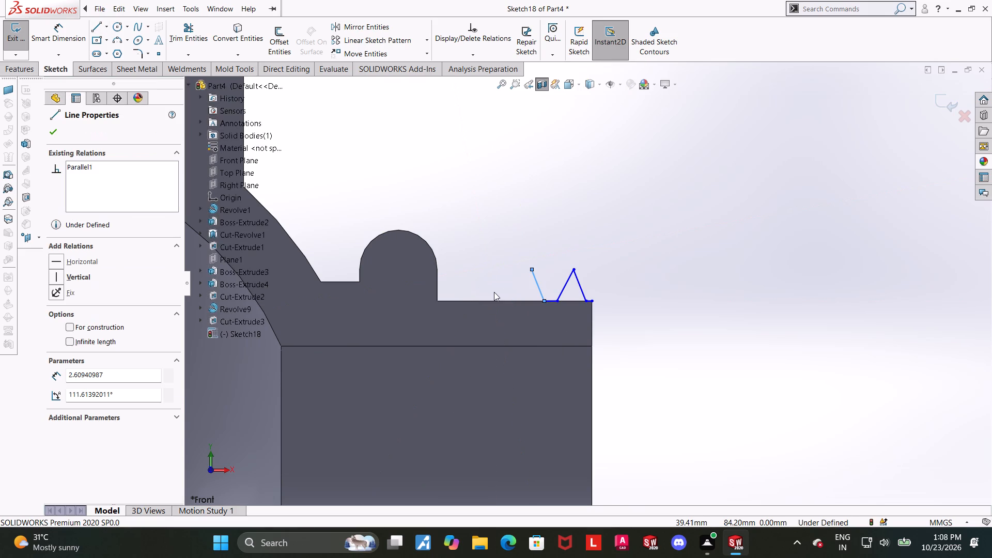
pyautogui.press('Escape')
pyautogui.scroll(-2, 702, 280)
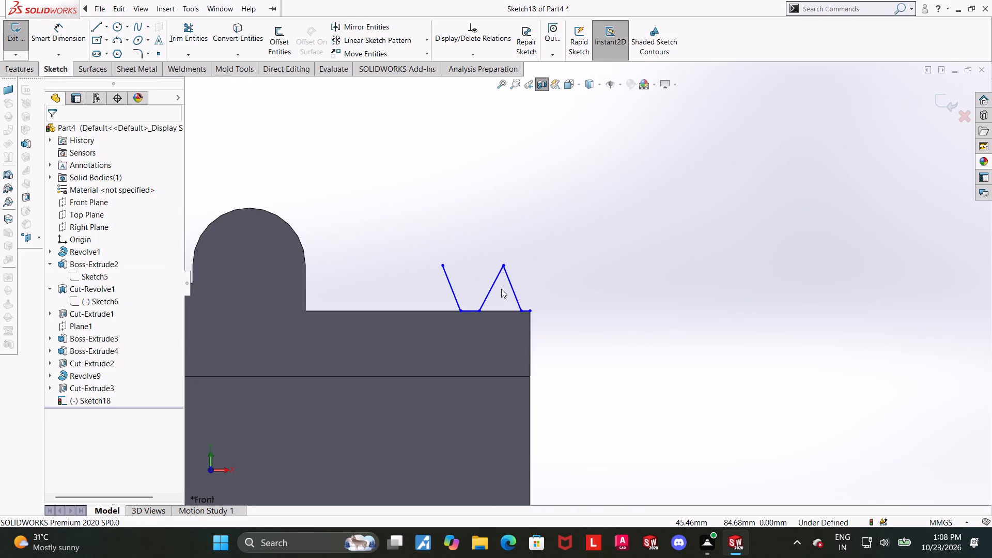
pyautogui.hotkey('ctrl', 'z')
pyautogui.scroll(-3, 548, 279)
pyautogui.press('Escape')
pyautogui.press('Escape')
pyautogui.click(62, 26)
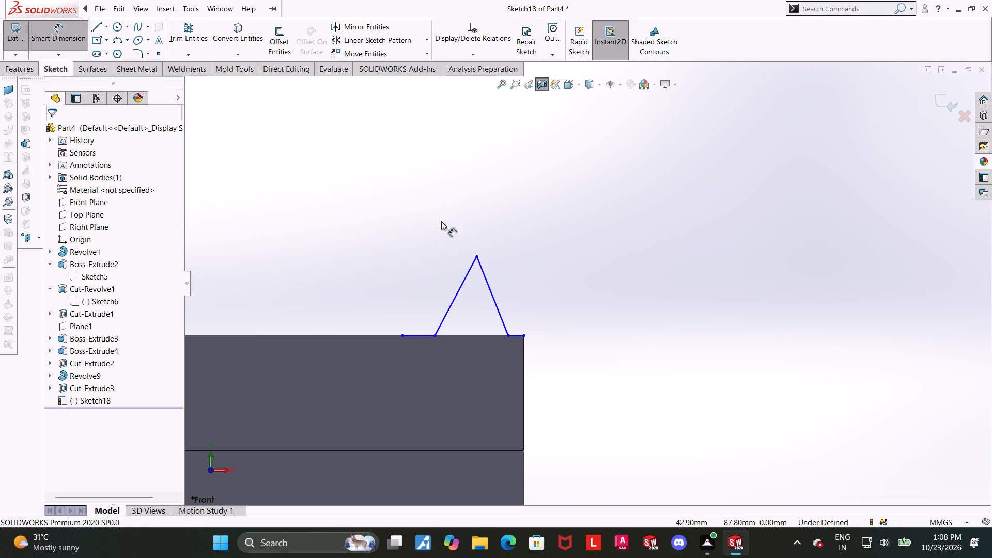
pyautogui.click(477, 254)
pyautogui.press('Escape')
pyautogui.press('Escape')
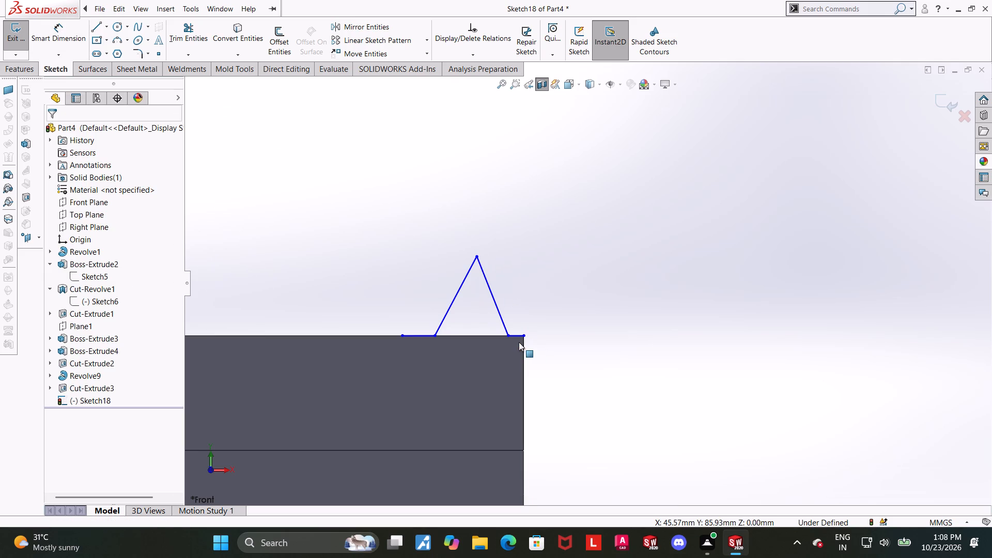
# Add a horizontal relation to the short line at the boss's outer end corner.
pyautogui.click(517, 335)
pyautogui.scroll(9, 548, 338)
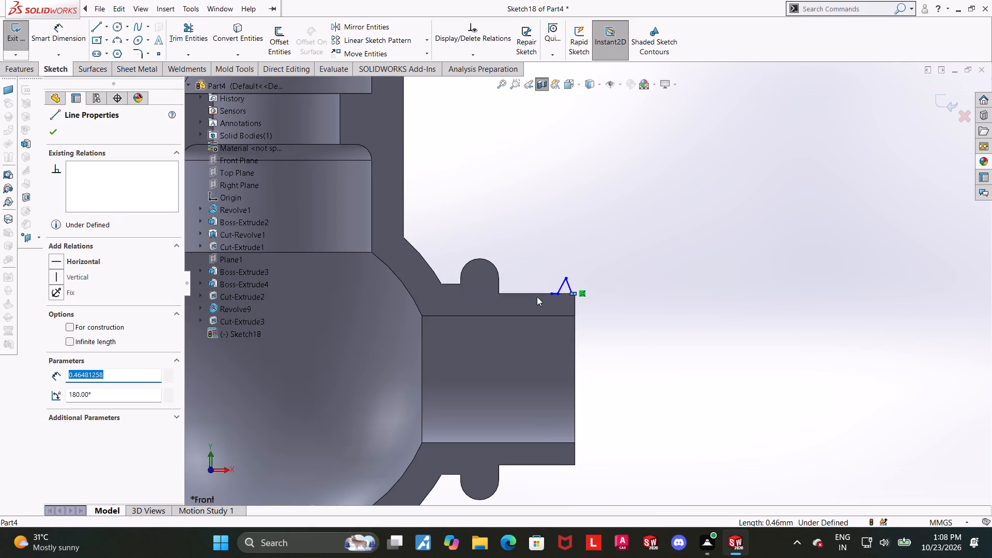
pyautogui.keyDown('ctrl'); pyautogui.click(534, 295); pyautogui.keyUp('ctrl')
pyautogui.click(59, 313)
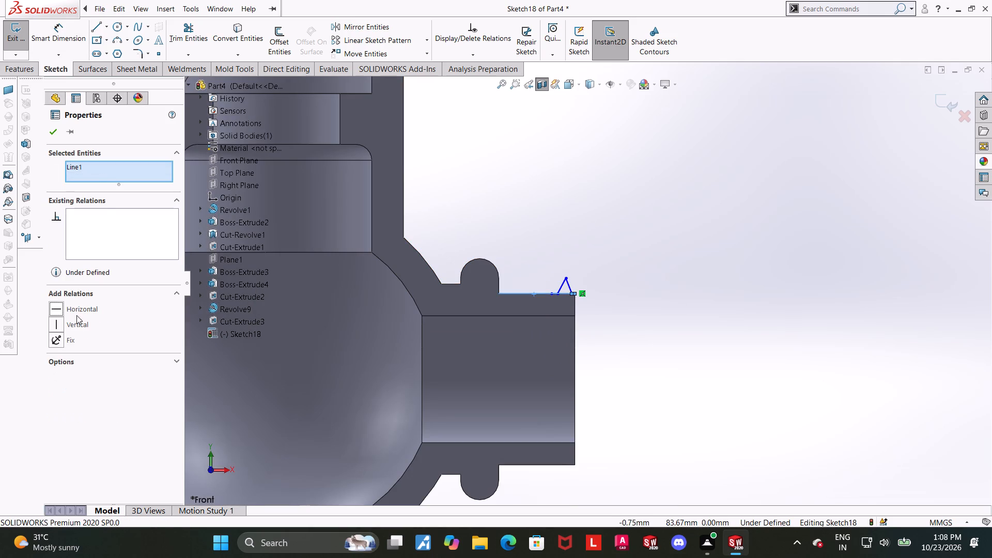
pyautogui.click(700, 302)
# Dimension the peak's height above the short end line and set it to 1.083 mm.
pyautogui.scroll(-6, 569, 304)
pyautogui.scroll(-6, 612, 236)
pyautogui.press('Escape')
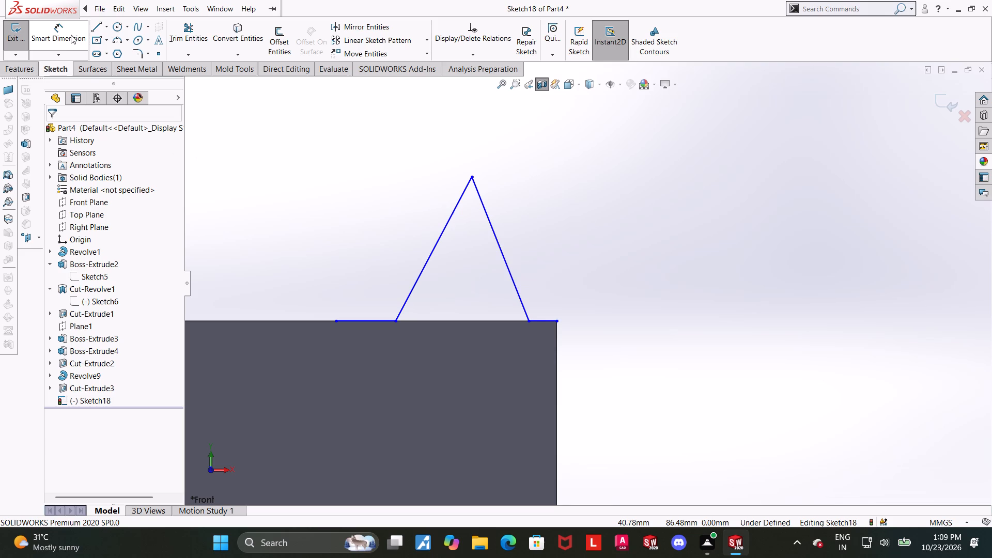
pyautogui.click(70, 34)
pyautogui.click(537, 324)
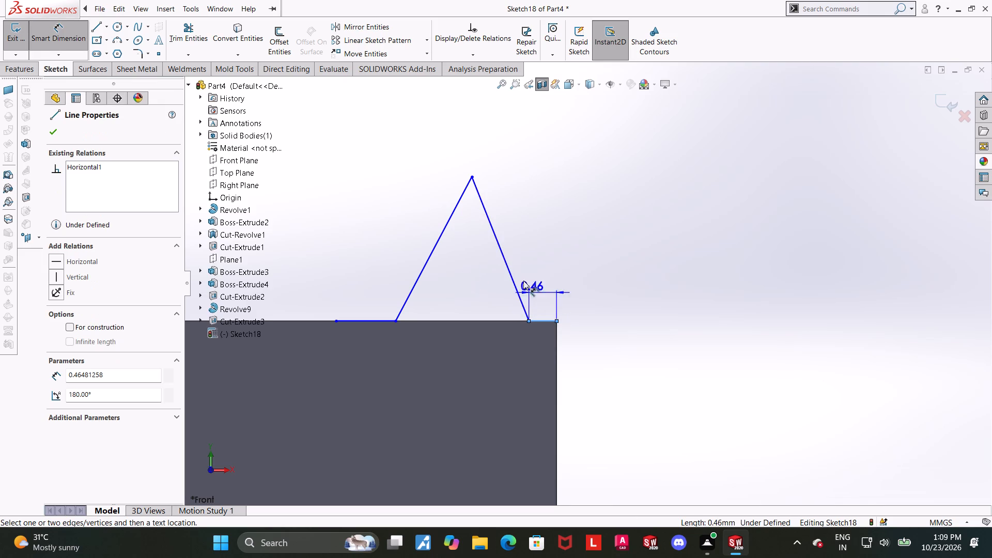
pyautogui.click(473, 176)
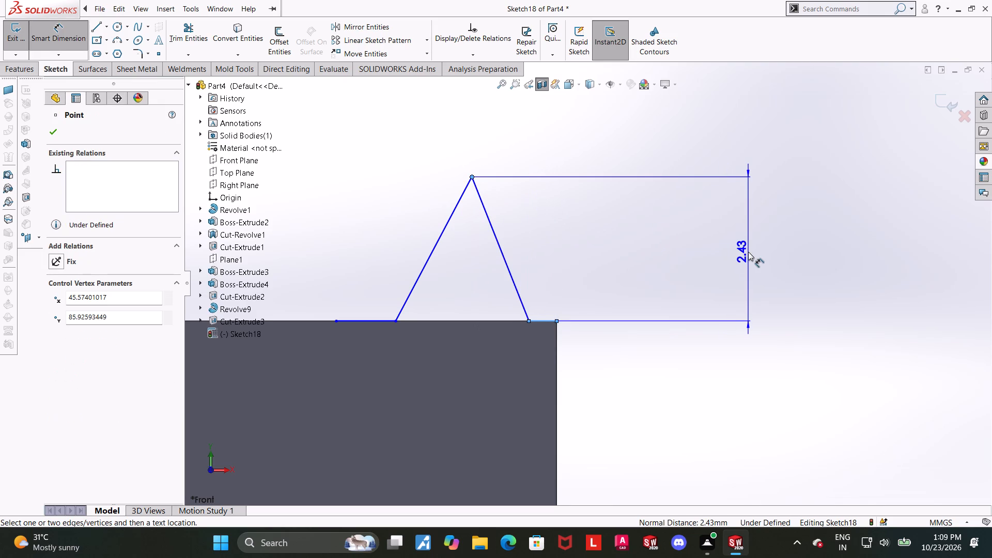
pyautogui.click(748, 252)
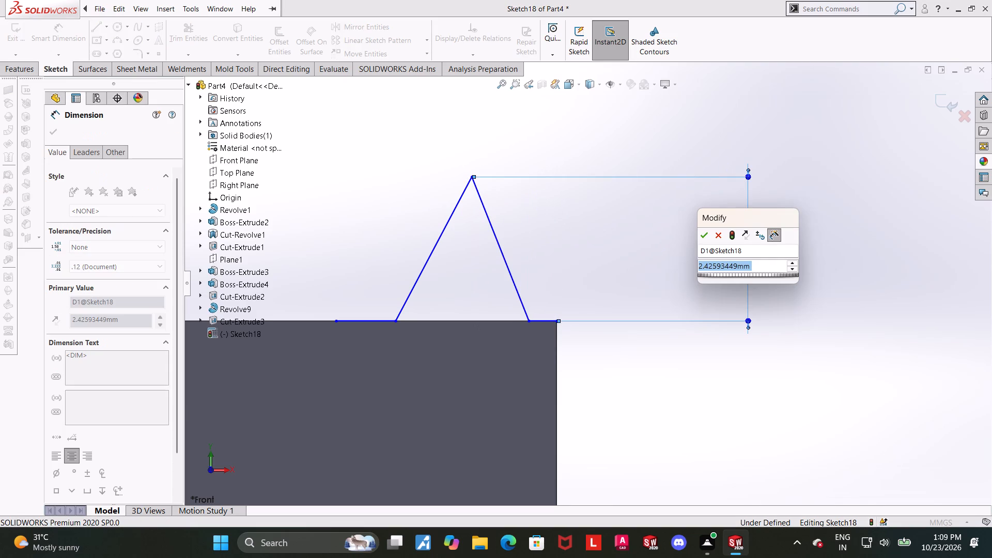
pyautogui.write('1.083')
pyautogui.press('Return')
pyautogui.press('Escape')
pyautogui.click(700, 407)
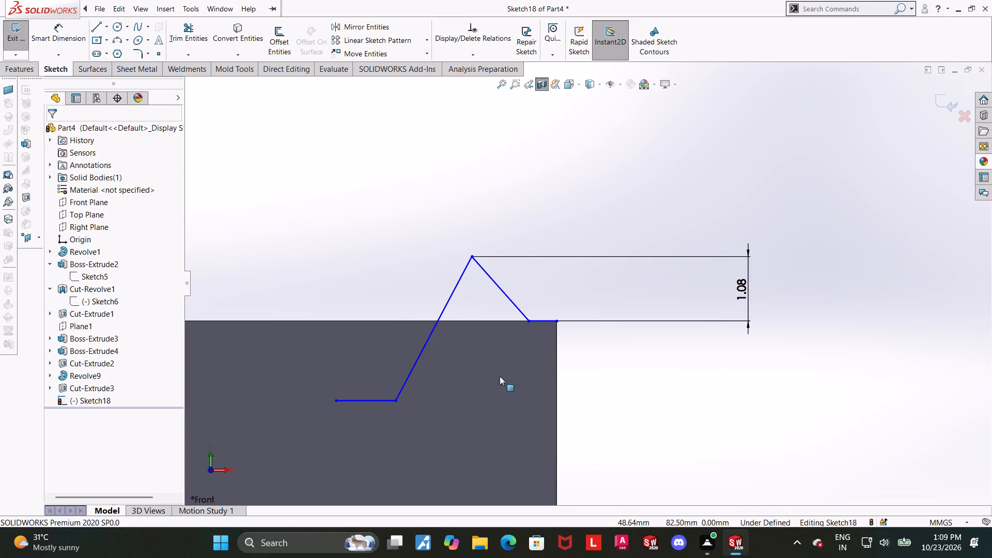
# Make the two flat lines beside the peak collinear and move the peak up so the flats sit near the boss's upper edge.
pyautogui.click(384, 399)
pyautogui.keyDown('ctrl'); pyautogui.click(549, 320); pyautogui.keyUp('ctrl')
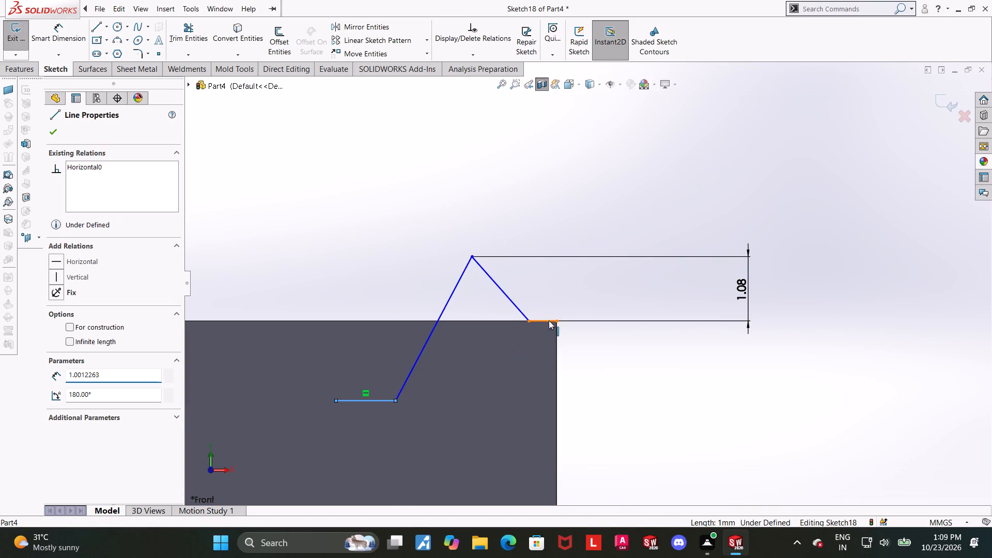
pyautogui.click(58, 310)
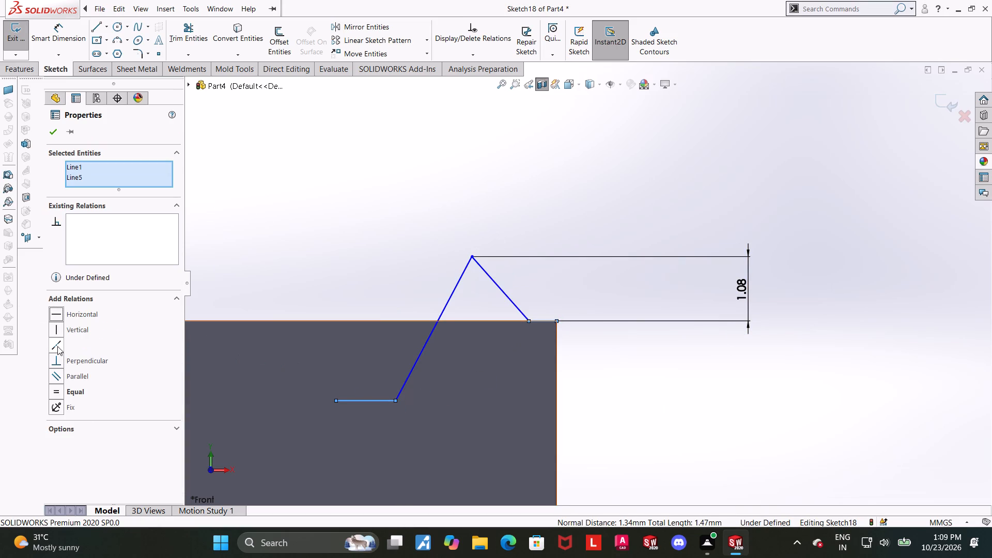
pyautogui.click(59, 350)
pyautogui.click(624, 448)
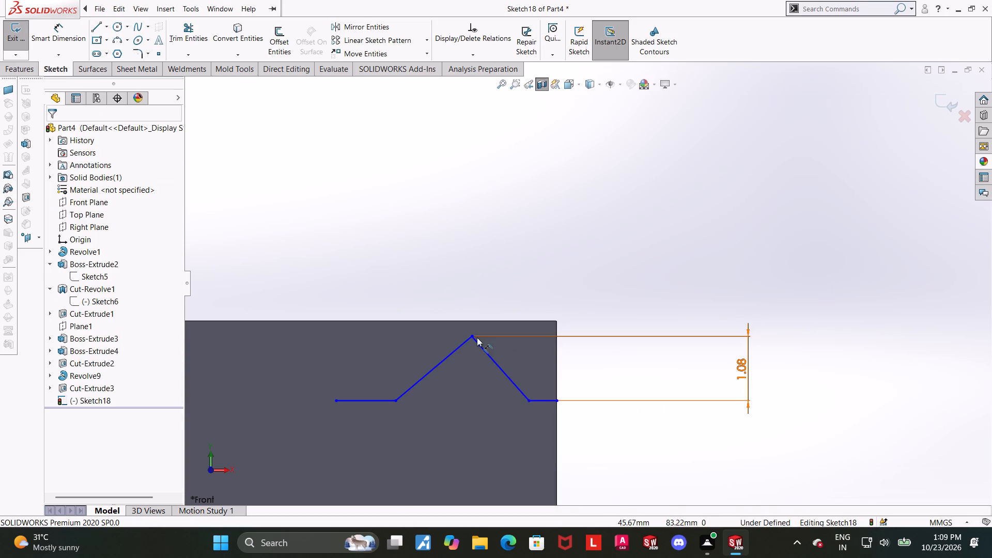
pyautogui.moveTo(473, 336); pyautogui.dragTo(460, 253)
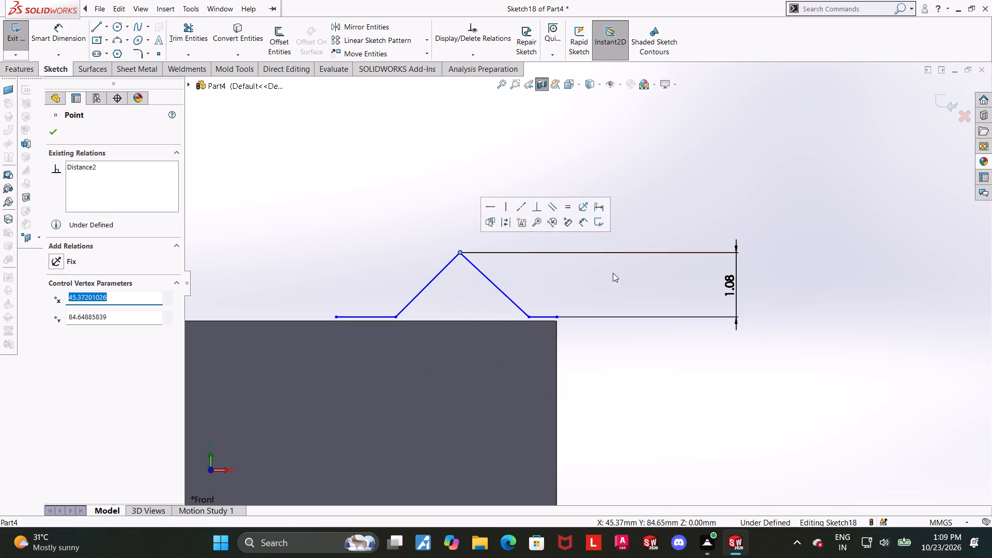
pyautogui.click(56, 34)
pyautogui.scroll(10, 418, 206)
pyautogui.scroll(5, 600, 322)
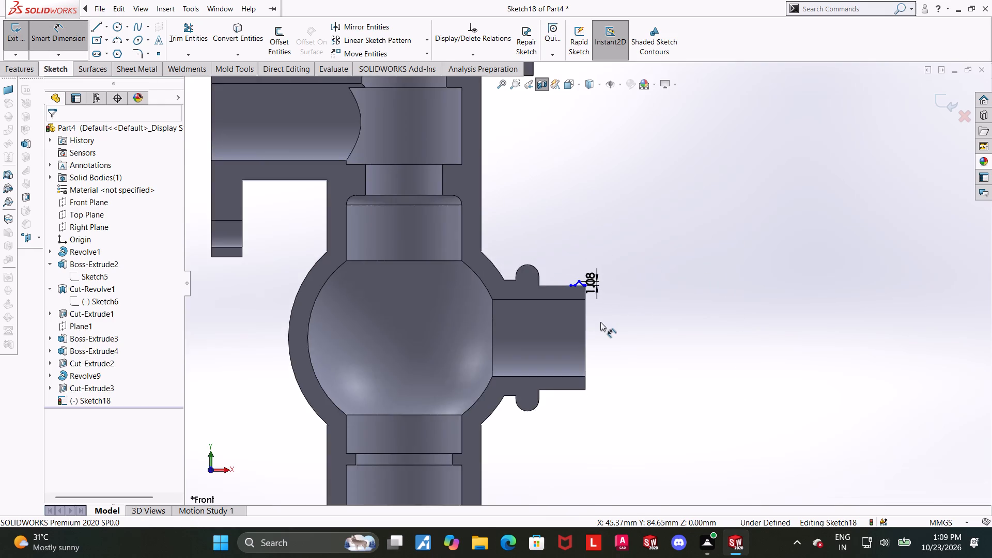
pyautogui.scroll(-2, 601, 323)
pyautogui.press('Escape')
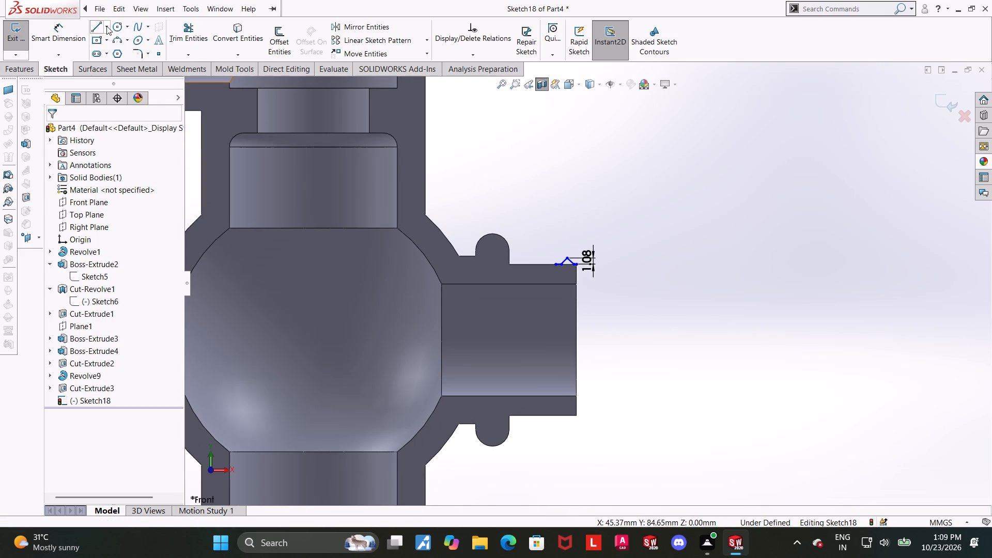
# Sketch a horizontal centerline along the boss bore's axis, from the bore's inner edge to beyond the boss's outer end.
pyautogui.click(106, 26)
pyautogui.click(113, 50)
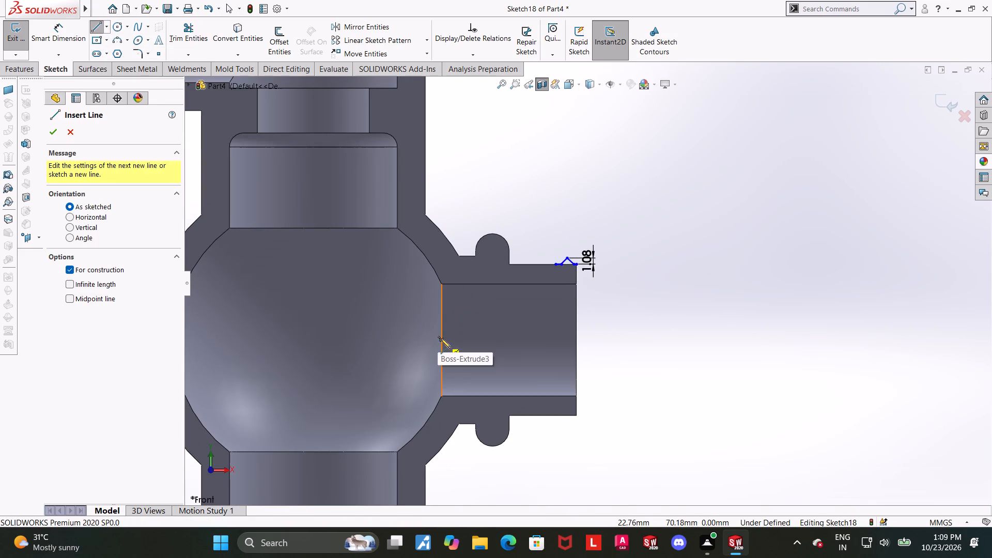
pyautogui.click(441, 338)
pyautogui.click(617, 341)
pyautogui.press('Escape')
pyautogui.press('Escape')
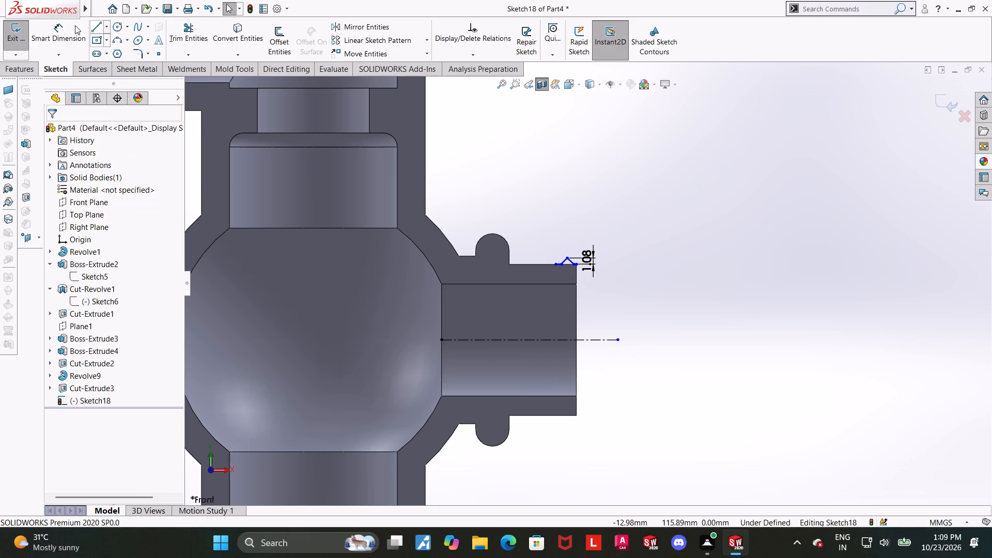
# Dimension the distance between the short end line and the bore's centerline as 27 mm.
pyautogui.click(75, 25)
pyautogui.scroll(2, 424, 229)
pyautogui.scroll(2, 502, 257)
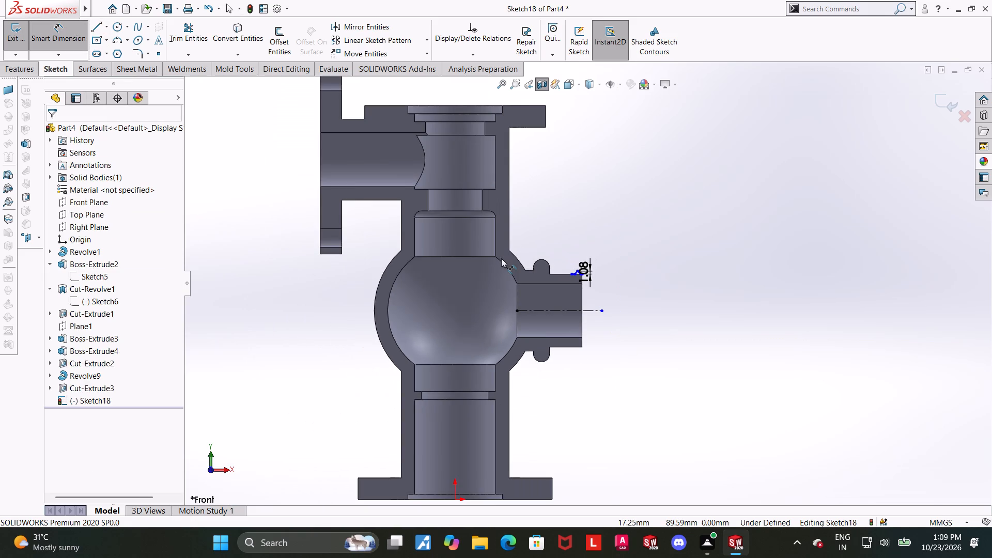
pyautogui.scroll(-5, 502, 265)
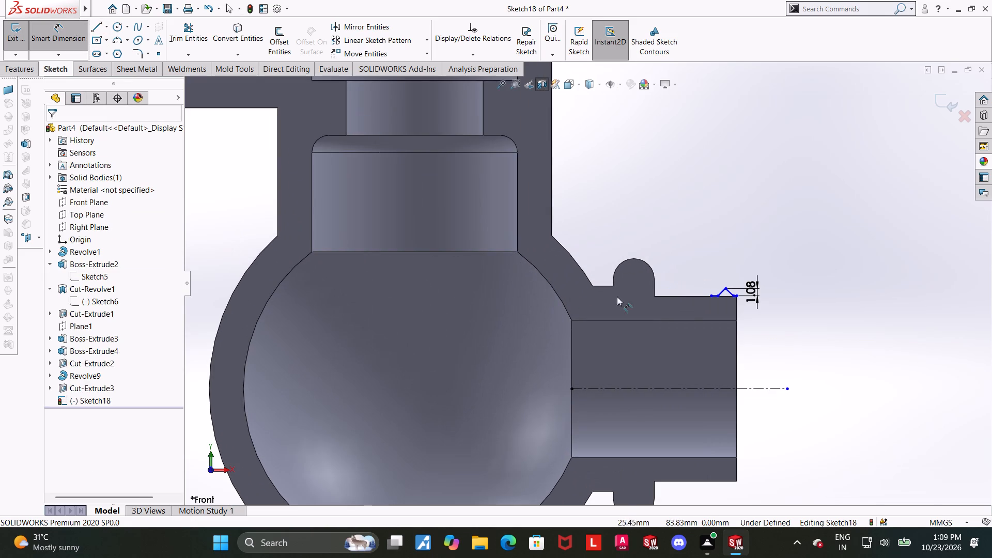
pyautogui.scroll(-3, 731, 335)
pyautogui.scroll(-5, 756, 274)
pyautogui.click(581, 225)
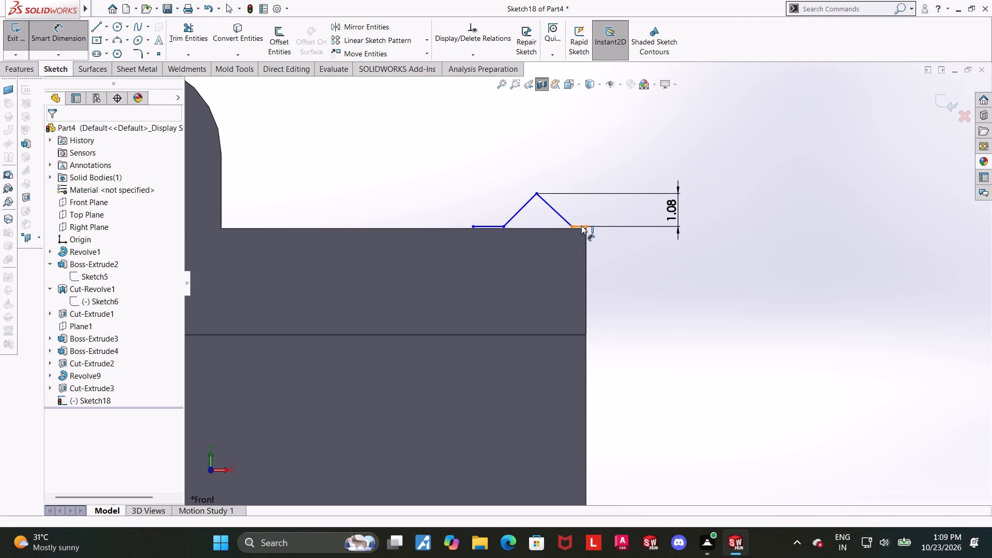
pyautogui.scroll(5, 588, 235)
pyautogui.click(633, 454)
pyautogui.click(676, 365)
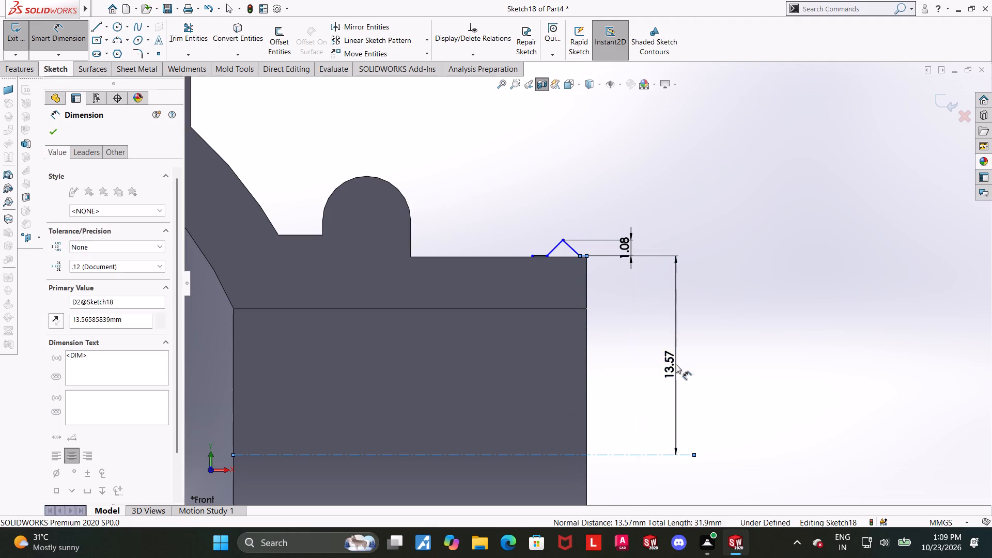
pyautogui.write('27')
pyautogui.press('Return')
pyautogui.press('Escape')
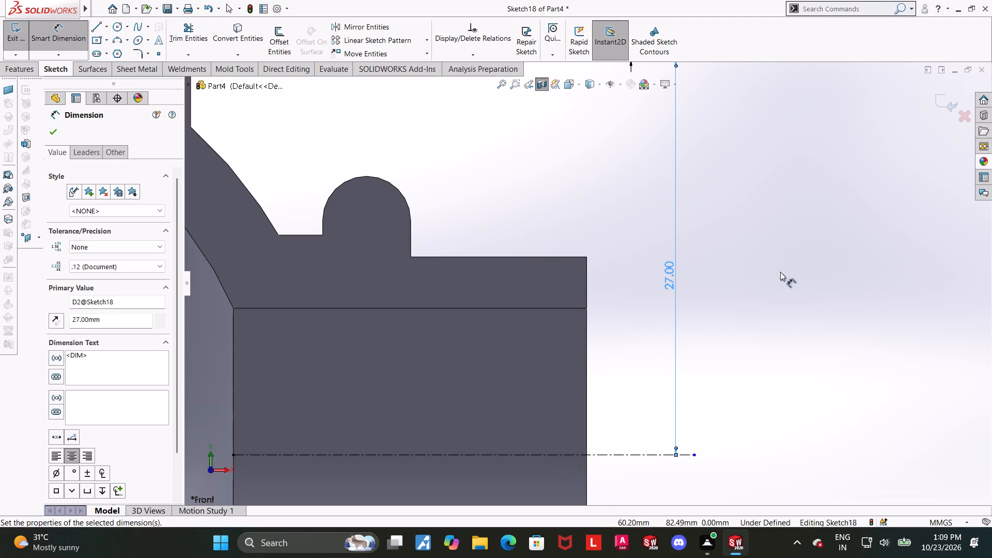
# Set the distance between the short end line and the bore's centerline to 27/2, or 13.5 mm.
pyautogui.doubleClick(674, 269)
pyautogui.write('27/2')
pyautogui.press('Return')
pyautogui.press('Escape')
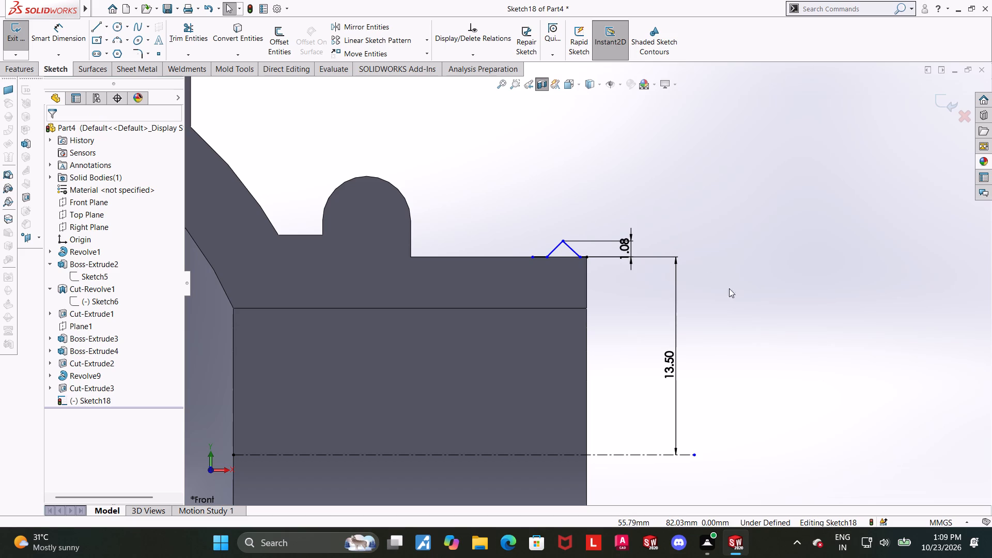
pyautogui.click(745, 298)
# Dimension the angle between the peak's two sloping lines and set it to 60°.
pyautogui.scroll(-6, 525, 264)
pyautogui.scroll(-4, 752, 252)
pyautogui.scroll(2, 800, 256)
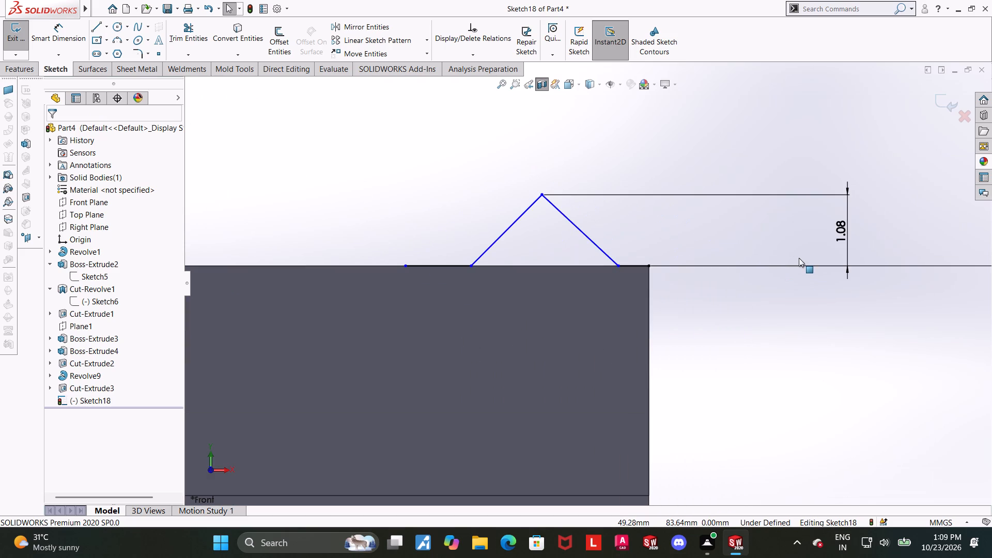
pyautogui.scroll(-1, 799, 255)
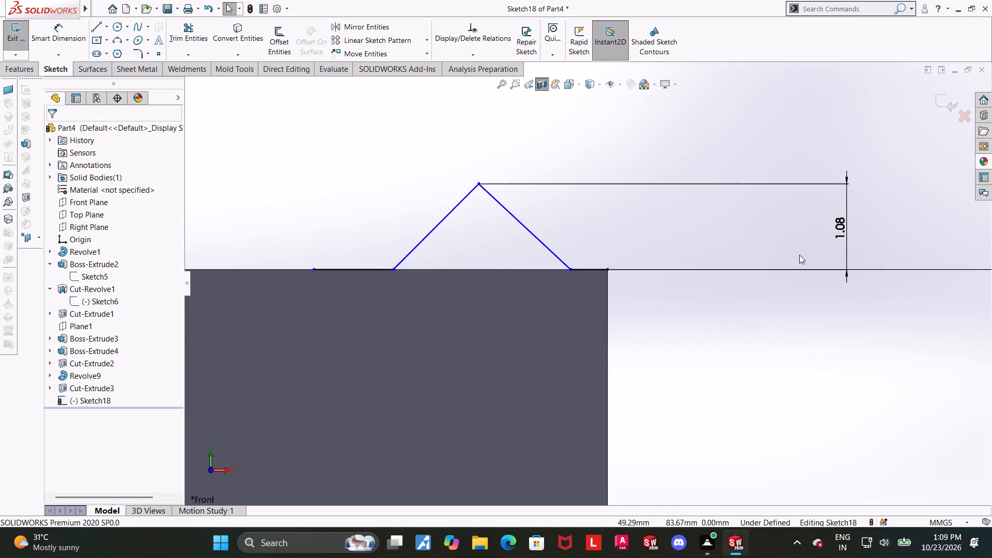
pyautogui.scroll(-1, 799, 255)
pyautogui.click(52, 39)
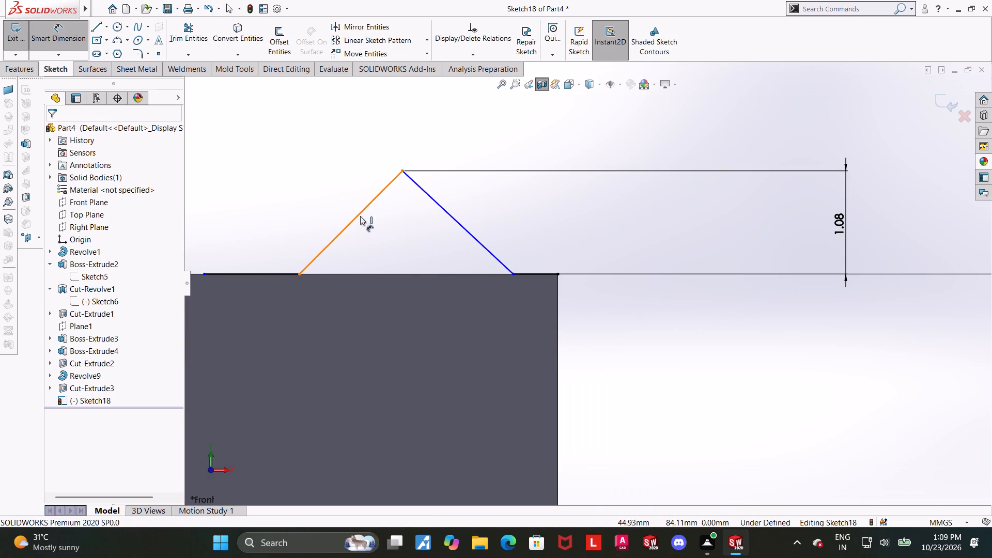
pyautogui.click(360, 216)
pyautogui.click(450, 213)
pyautogui.click(409, 327)
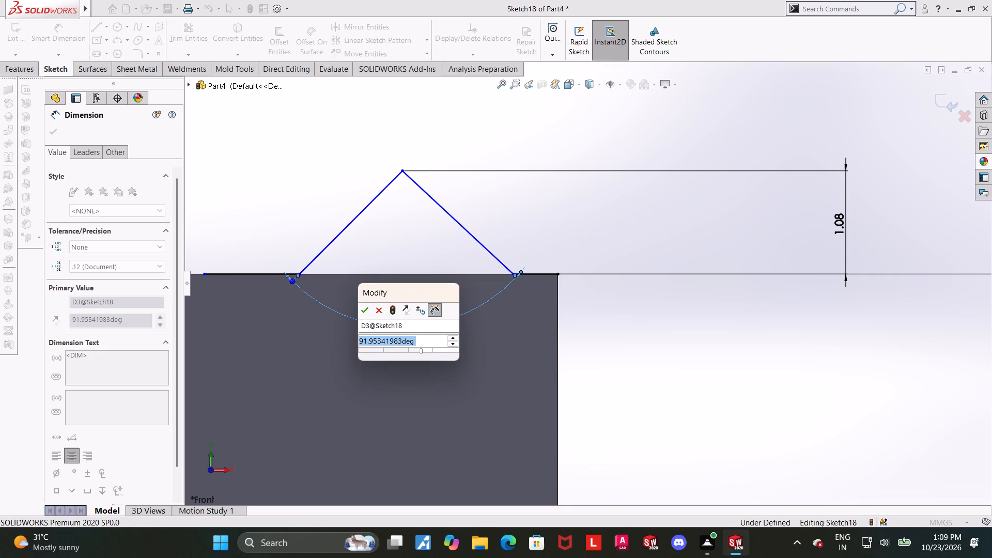
pyautogui.write('60')
pyautogui.press('Return')
pyautogui.press('Escape')
pyautogui.click(732, 445)
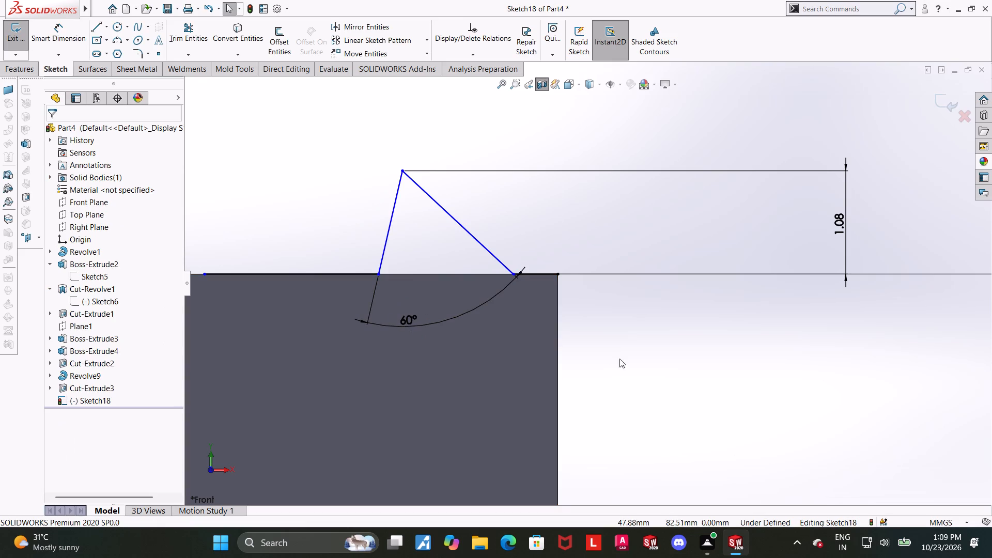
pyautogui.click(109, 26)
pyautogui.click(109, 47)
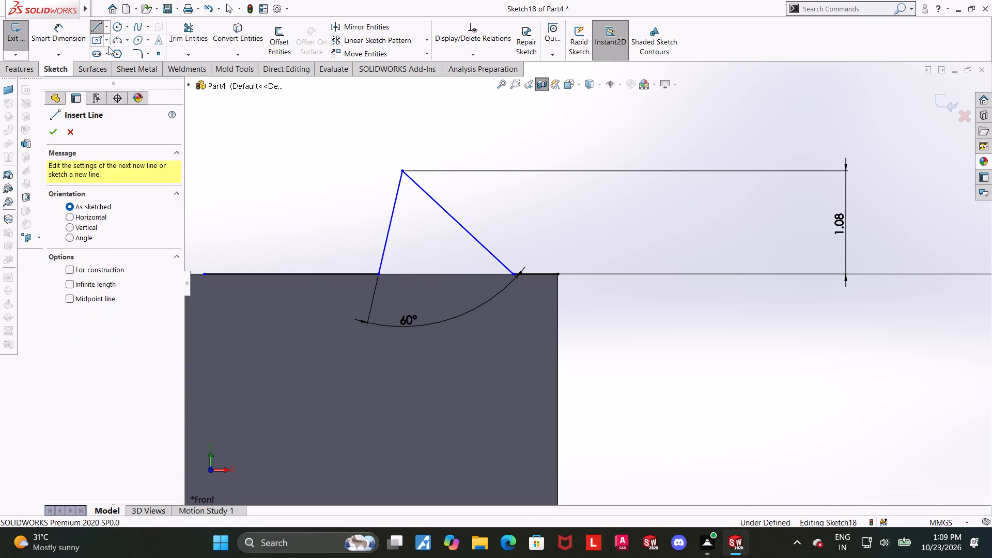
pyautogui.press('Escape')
# Sketch a short vertical centerline downward from the tip of the triangular peak.
pyautogui.click(107, 30)
pyautogui.click(112, 51)
pyautogui.click(402, 168)
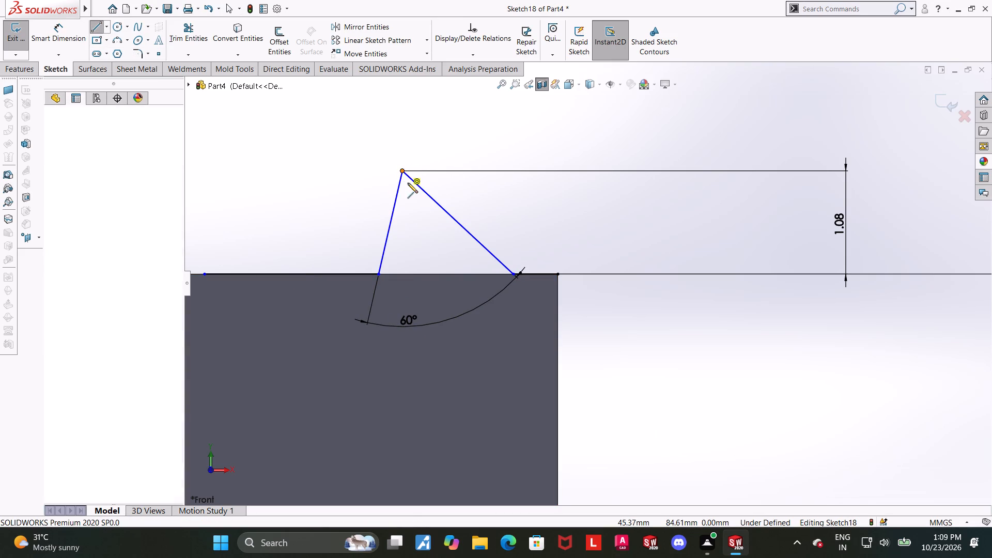
pyautogui.click(402, 226)
pyautogui.press('Escape')
pyautogui.press('Escape')
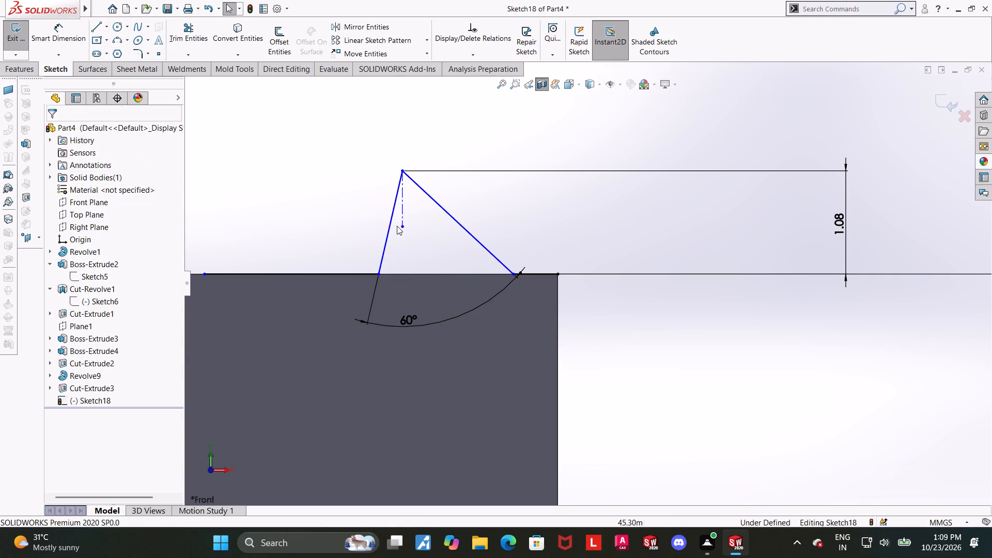
# Make the peak's two sloping lines symmetric about the short vertical centerline.
pyautogui.click(392, 225)
pyautogui.keyDown('ctrl'); pyautogui.click(402, 217); pyautogui.keyUp('ctrl')
pyautogui.keyDown('ctrl'); pyautogui.click(444, 211); pyautogui.keyUp('ctrl')
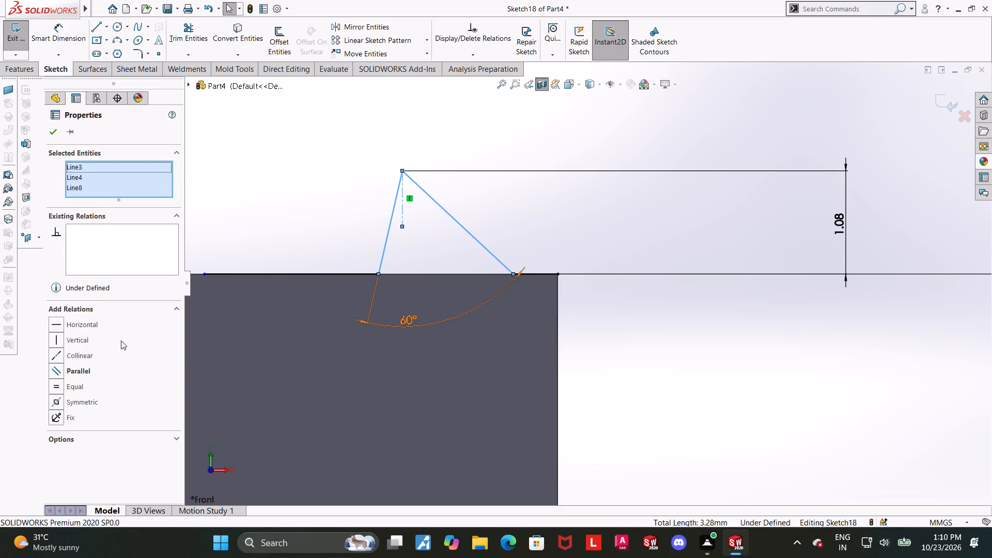
pyautogui.click(59, 405)
pyautogui.click(692, 428)
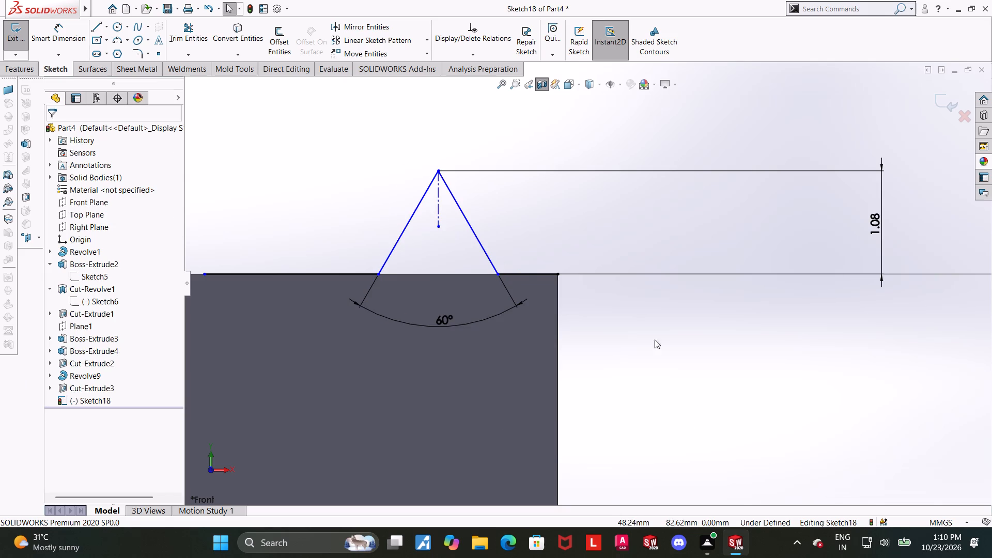
pyautogui.click(606, 326)
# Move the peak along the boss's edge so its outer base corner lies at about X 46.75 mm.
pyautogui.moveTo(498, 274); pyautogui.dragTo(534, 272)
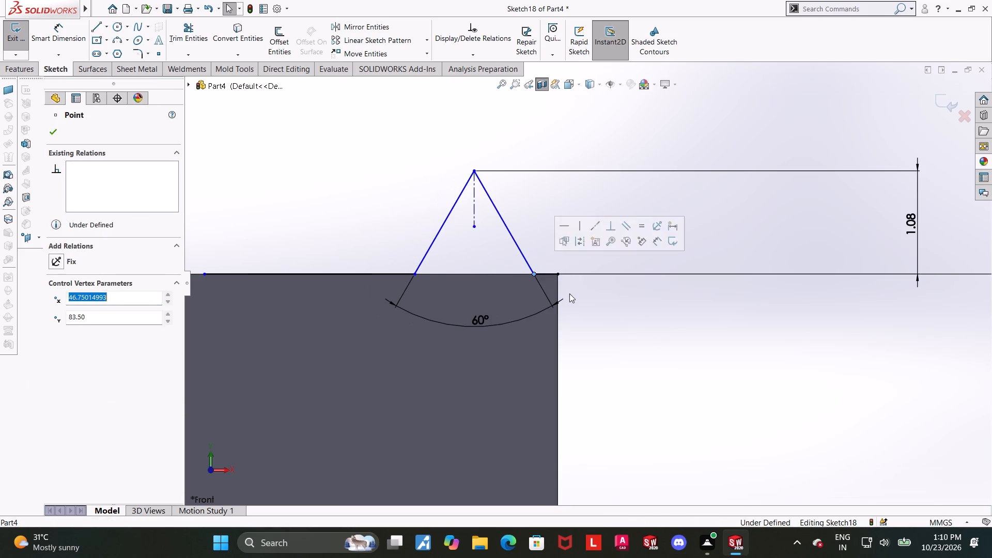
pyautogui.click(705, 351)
# Dimension the horizontal distance from the peak's tip to the boss's outer end corner and set it to 1.750/2 mm.
pyautogui.scroll(2, 579, 318)
pyautogui.scroll(-1, 585, 321)
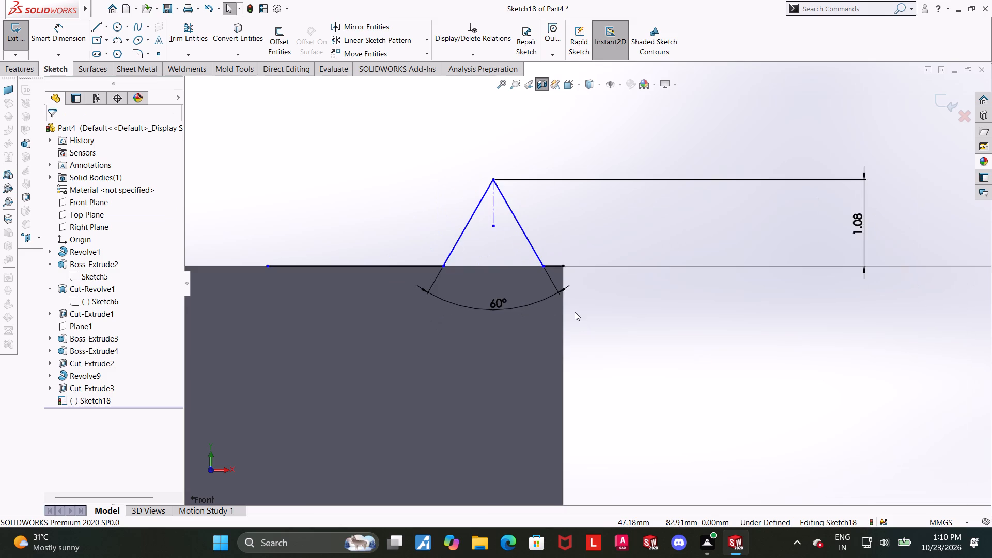
pyautogui.scroll(2, 574, 310)
pyautogui.scroll(-2, 627, 311)
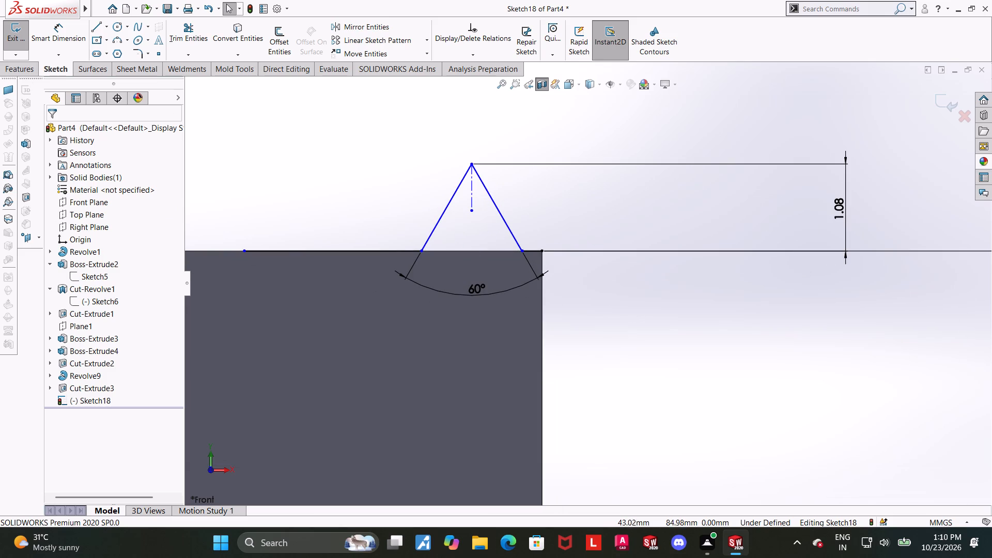
pyautogui.click(59, 33)
pyautogui.click(471, 163)
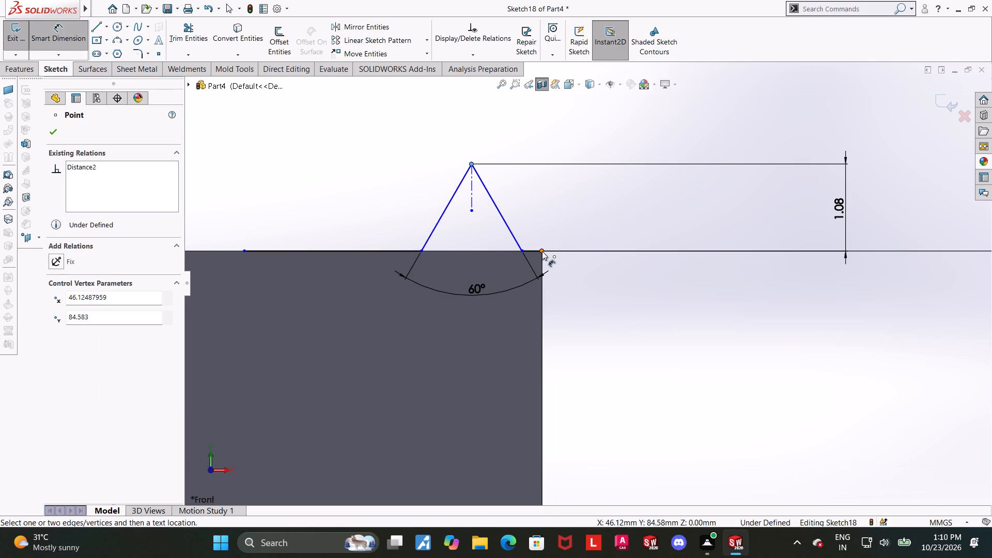
pyautogui.click(542, 251)
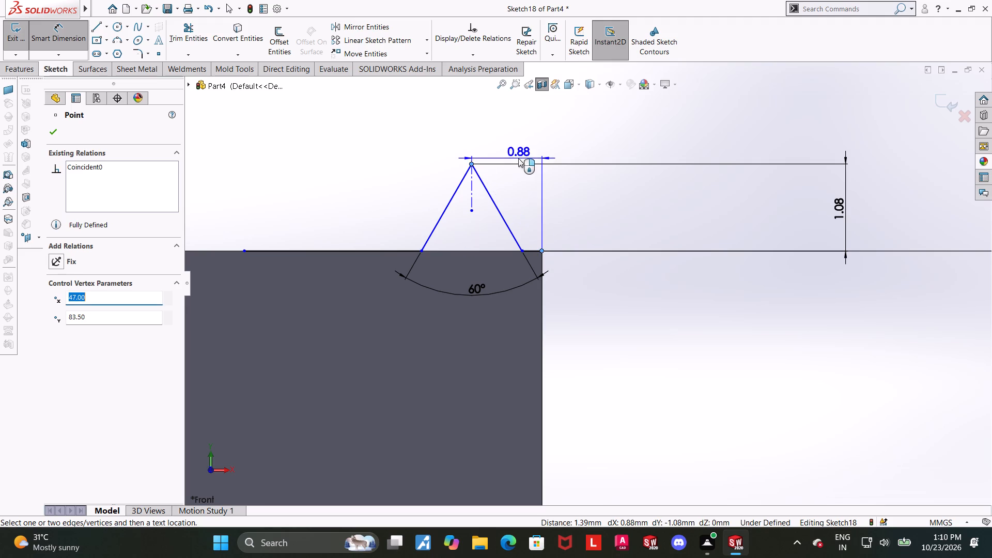
pyautogui.click(513, 118)
pyautogui.write('1.750/2')
pyautogui.press('Return')
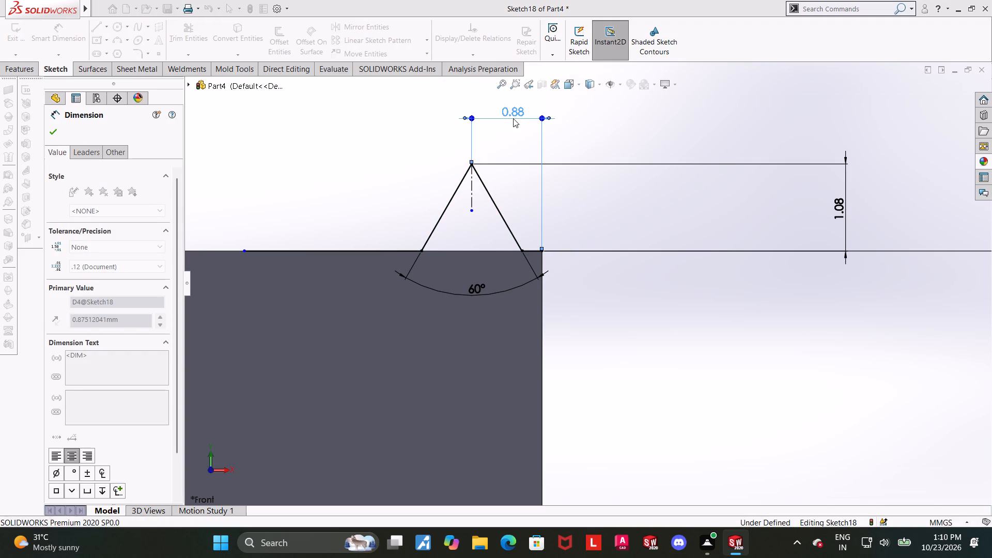
pyautogui.press('Escape')
pyautogui.click(661, 318)
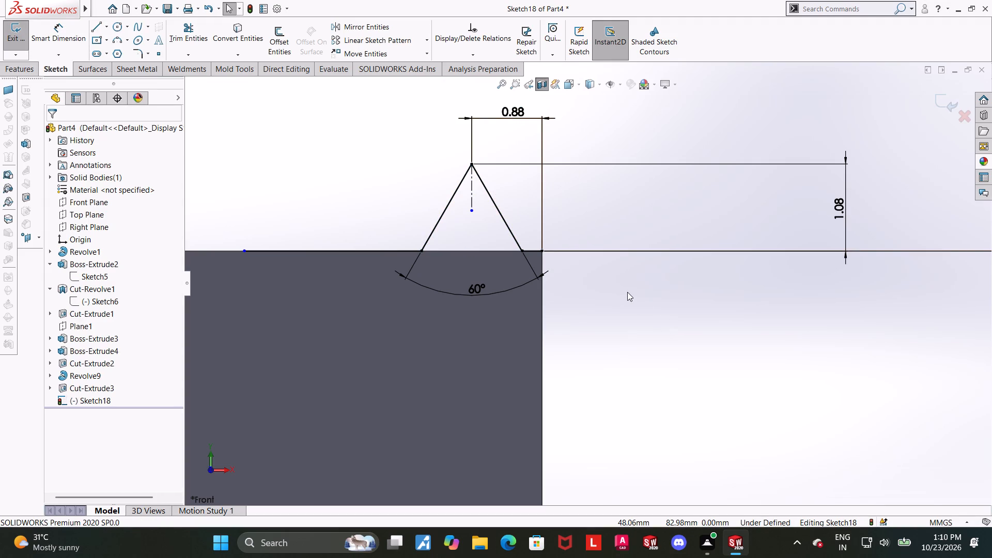
pyautogui.click(627, 285)
# Trim away the long flat line on the inner side of the peak.
pyautogui.click(200, 35)
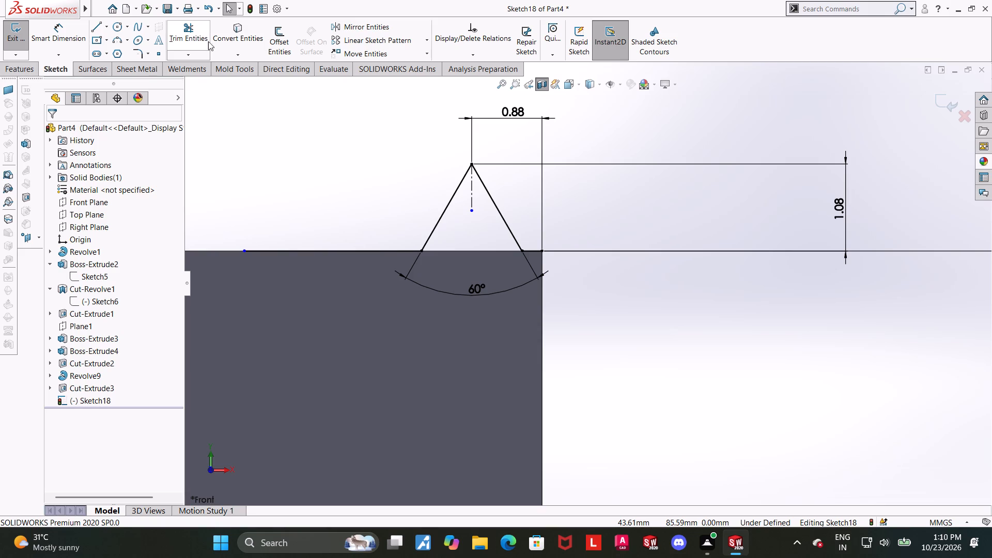
pyautogui.moveTo(315, 152); pyautogui.dragTo(305, 296)
pyautogui.press('Escape')
pyautogui.press('Escape')
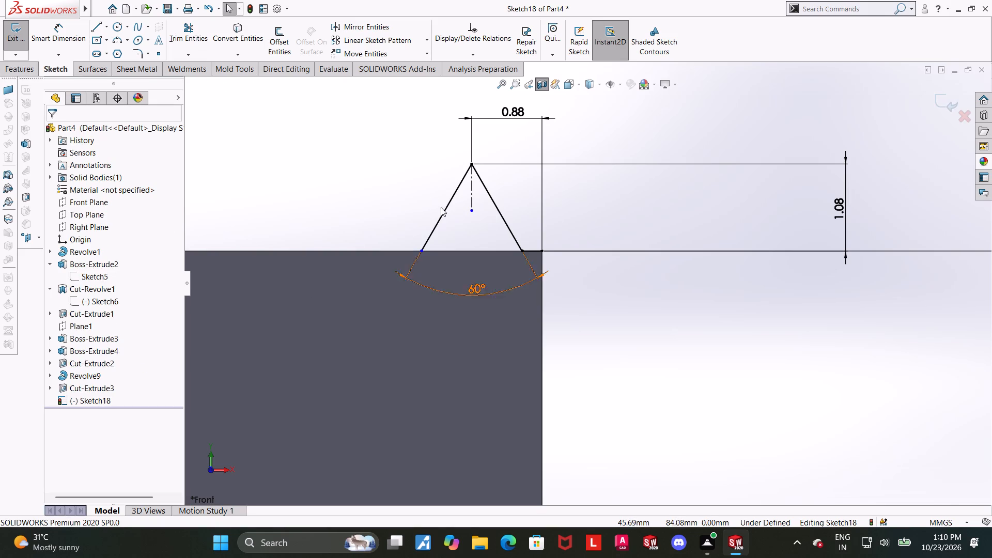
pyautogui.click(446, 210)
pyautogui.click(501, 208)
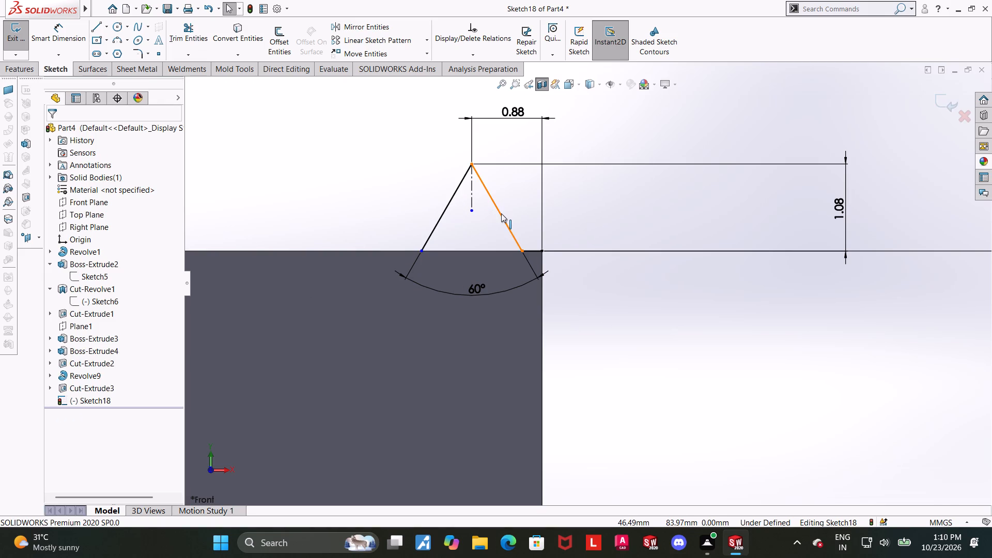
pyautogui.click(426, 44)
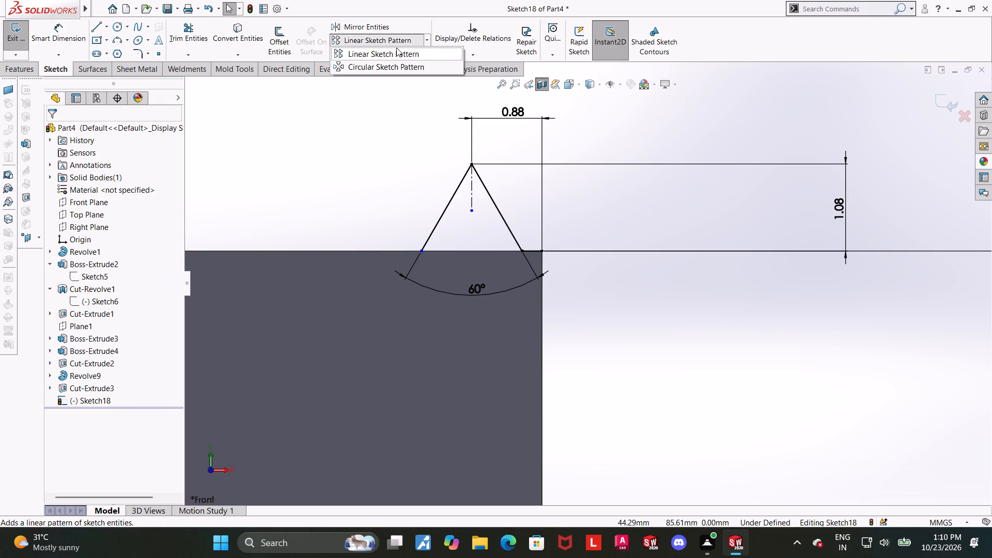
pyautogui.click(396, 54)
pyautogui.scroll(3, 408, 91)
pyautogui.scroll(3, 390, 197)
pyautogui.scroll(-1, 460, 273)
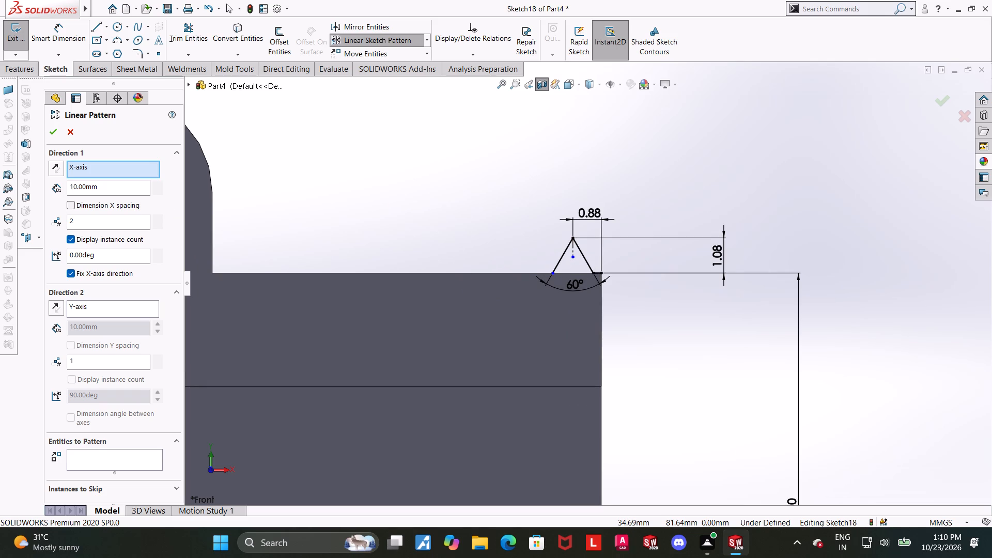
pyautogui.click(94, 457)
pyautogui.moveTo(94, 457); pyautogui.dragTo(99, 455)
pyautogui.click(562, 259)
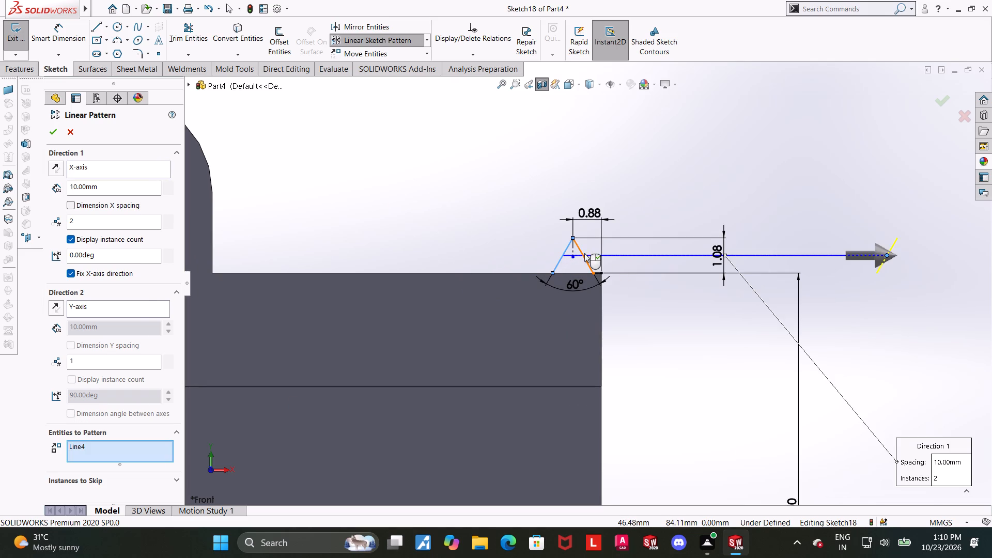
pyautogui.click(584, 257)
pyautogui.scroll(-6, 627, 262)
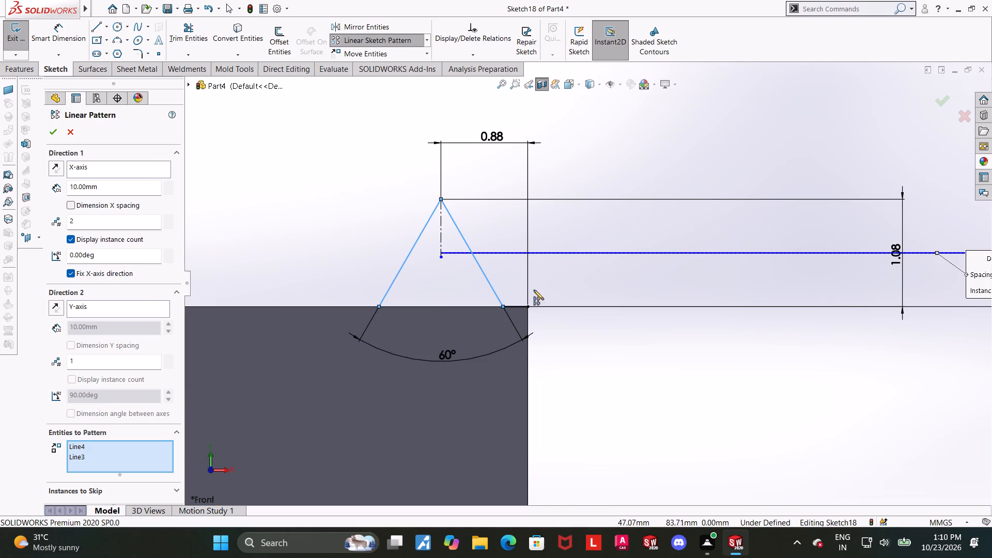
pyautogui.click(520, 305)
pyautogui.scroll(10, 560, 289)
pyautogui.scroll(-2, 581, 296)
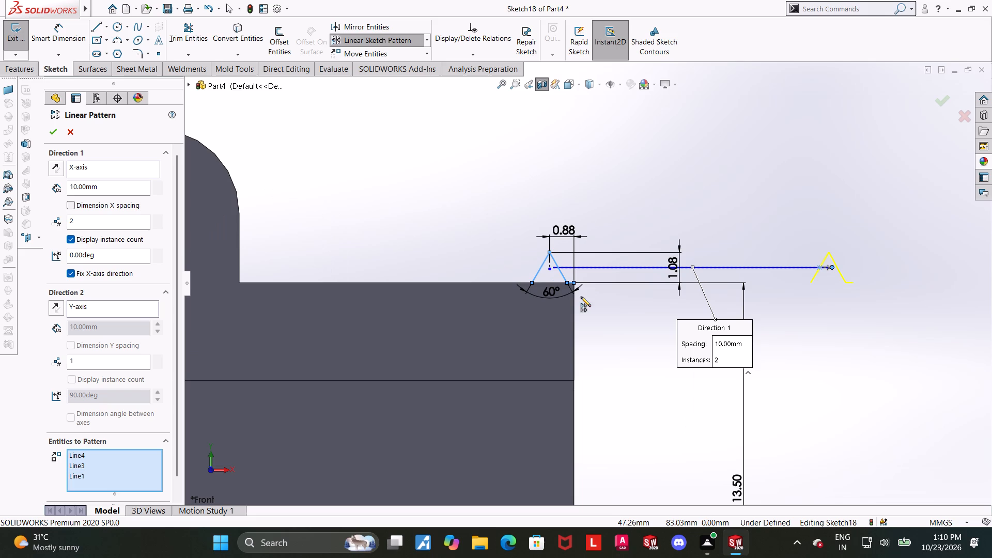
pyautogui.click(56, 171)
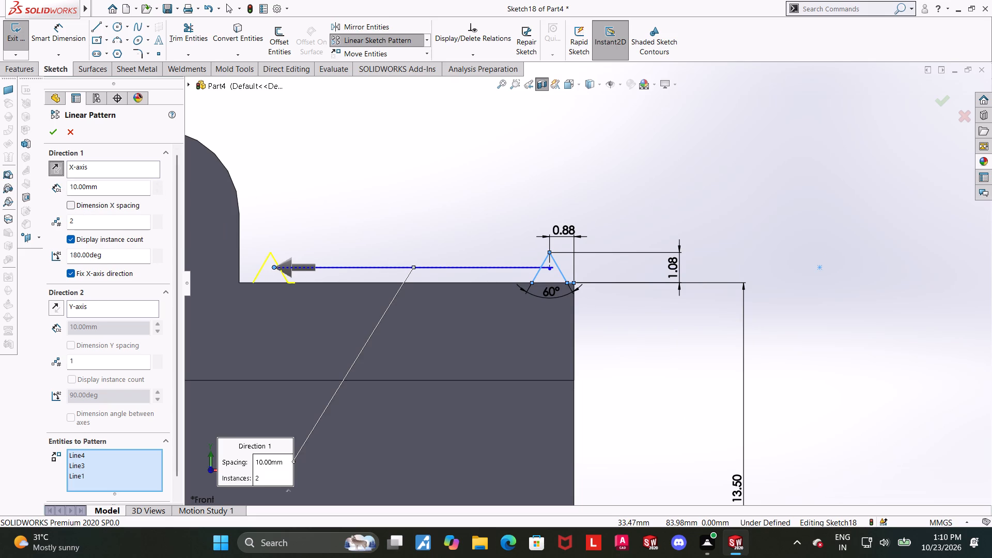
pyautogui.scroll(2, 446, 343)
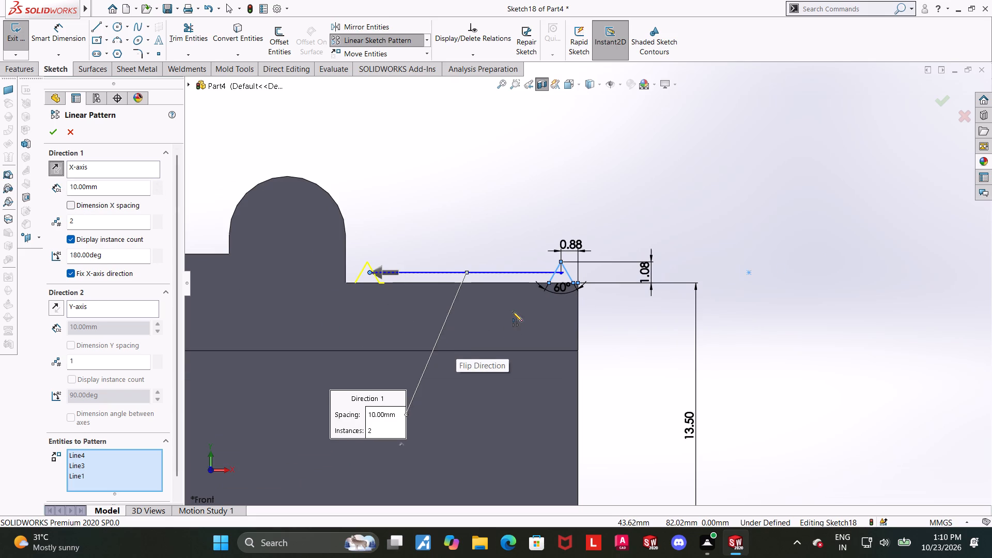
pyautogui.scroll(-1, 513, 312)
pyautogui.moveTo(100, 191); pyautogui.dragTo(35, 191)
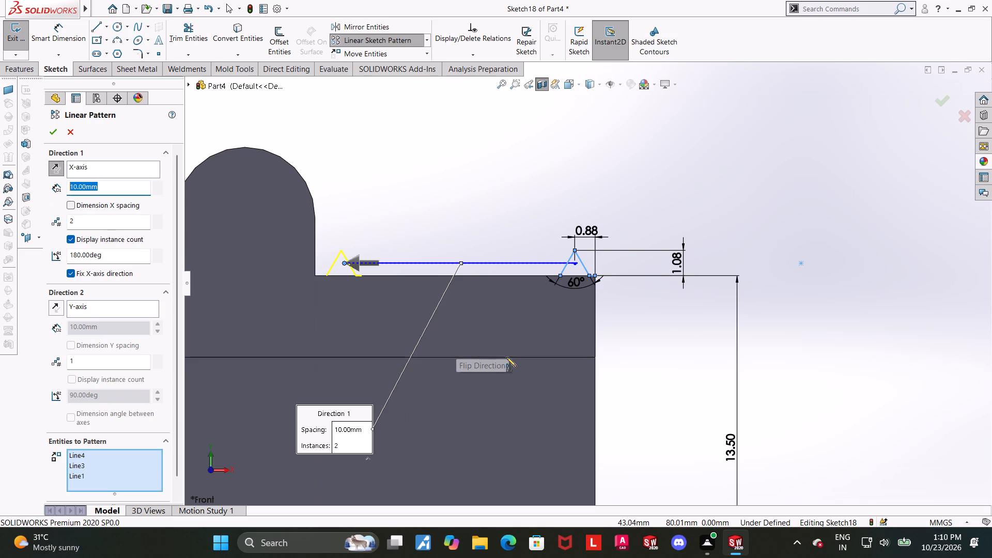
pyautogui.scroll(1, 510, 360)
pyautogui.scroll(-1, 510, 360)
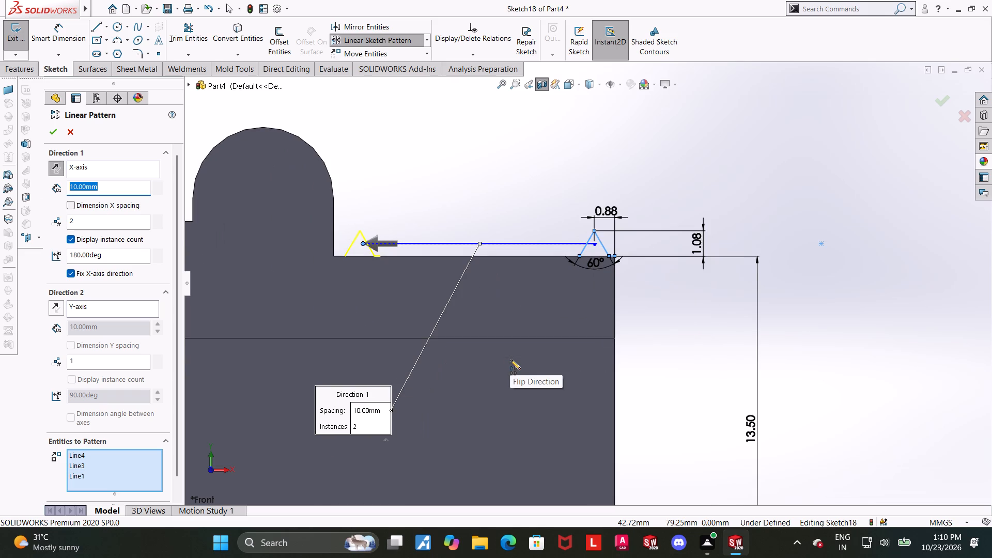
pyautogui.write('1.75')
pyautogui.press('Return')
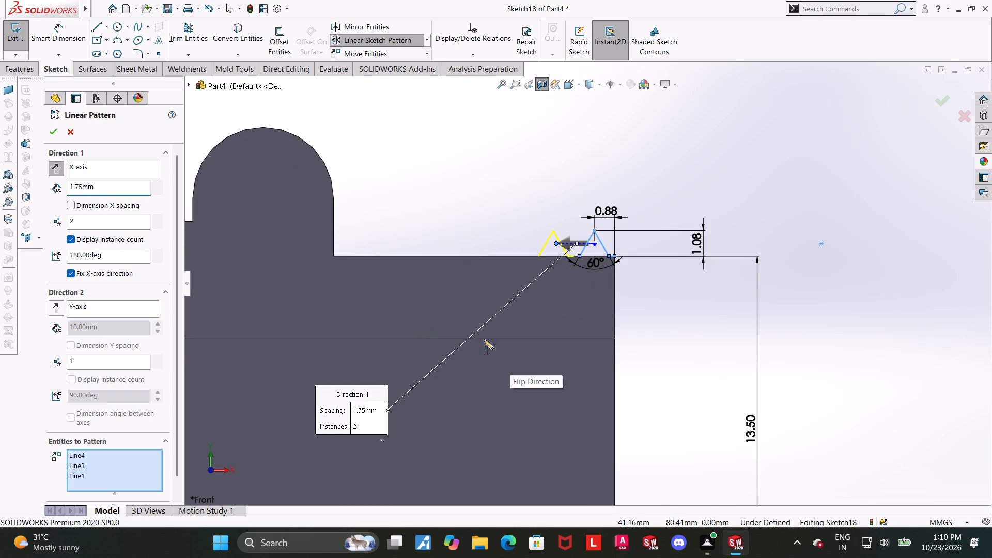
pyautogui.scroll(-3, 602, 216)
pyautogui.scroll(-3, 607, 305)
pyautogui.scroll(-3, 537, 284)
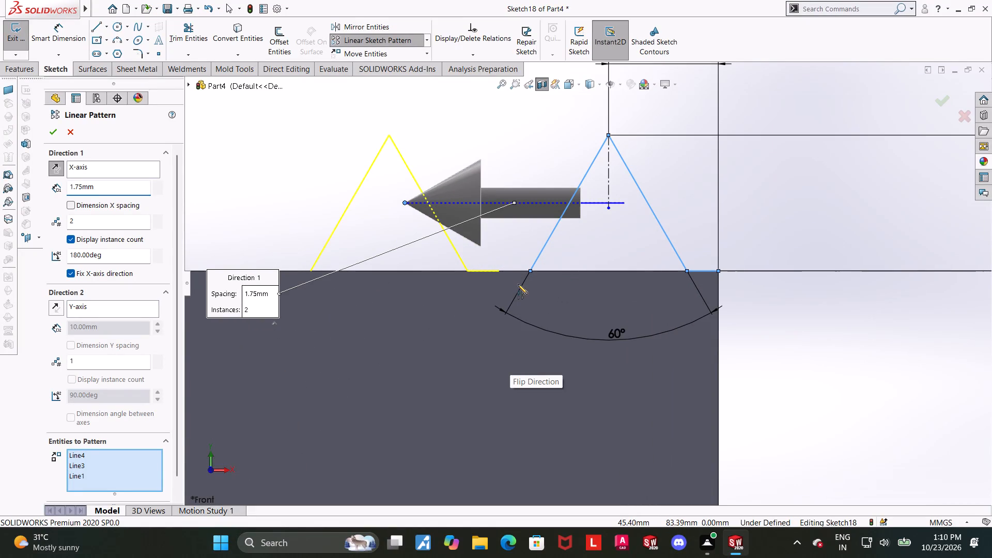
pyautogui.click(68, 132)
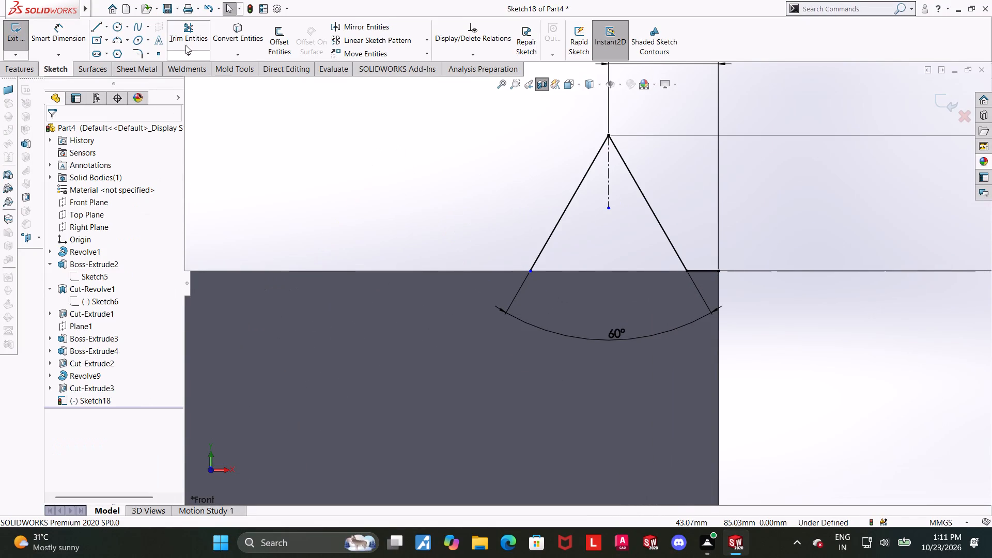
# Draw a short horizontal line along the boss's edge, running inward from the peak's inner base corner.
pyautogui.click(99, 32)
pyautogui.click(532, 273)
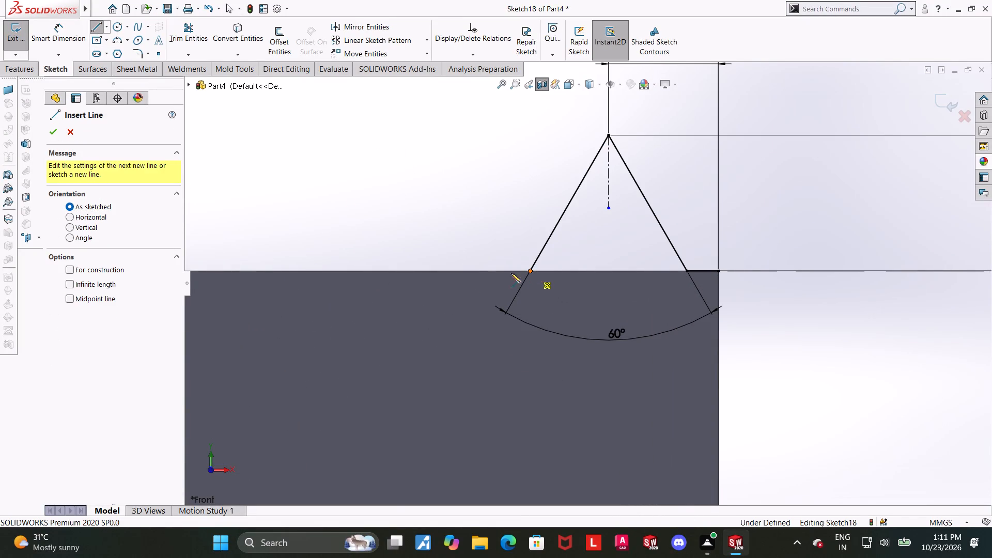
pyautogui.click(492, 271)
pyautogui.press('Escape')
pyautogui.press('Escape')
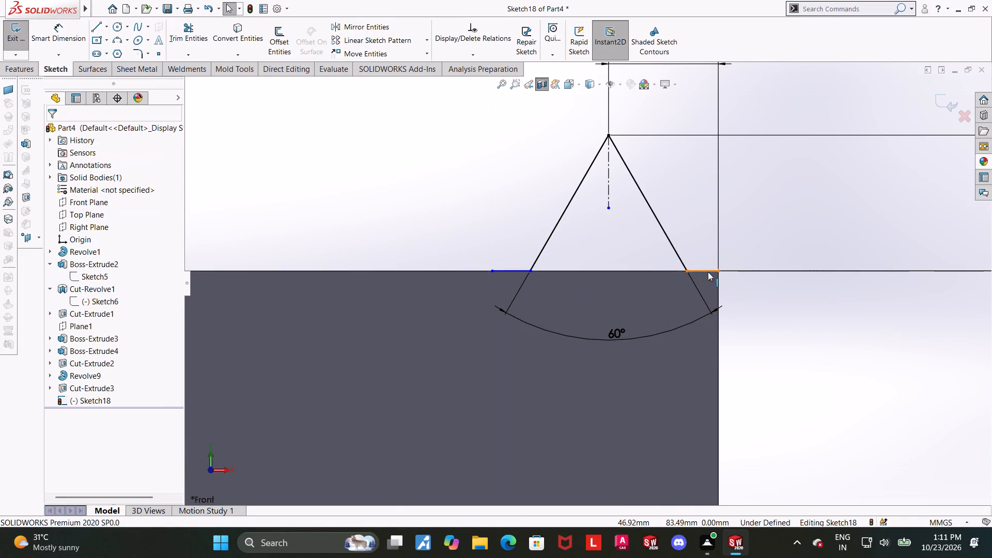
# Make the short flat lines on both sides of the peak equal in length.
pyautogui.keyDown('ctrl'); pyautogui.click(704, 270); pyautogui.keyUp('ctrl')
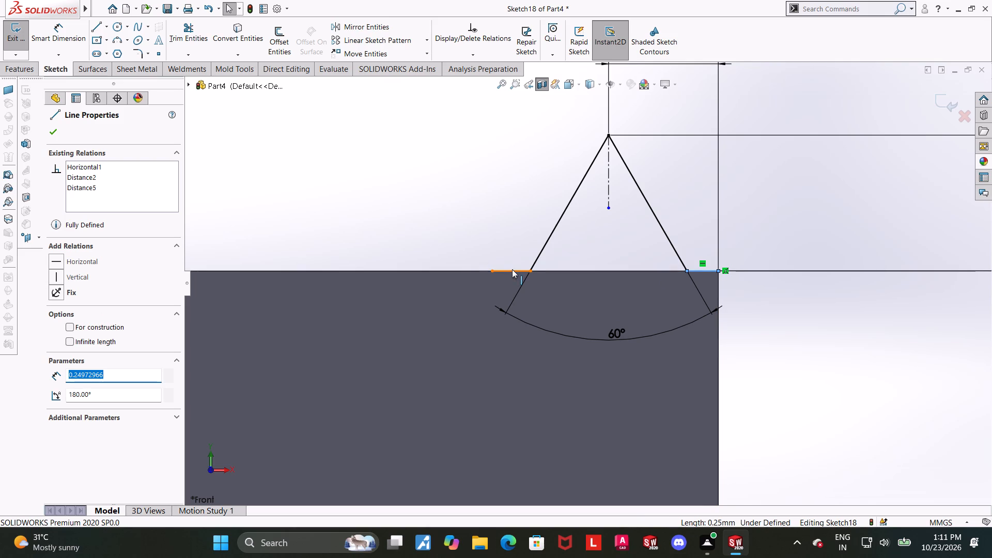
pyautogui.keyDown('ctrl'); pyautogui.click(512, 269); pyautogui.keyUp('ctrl')
pyautogui.click(58, 394)
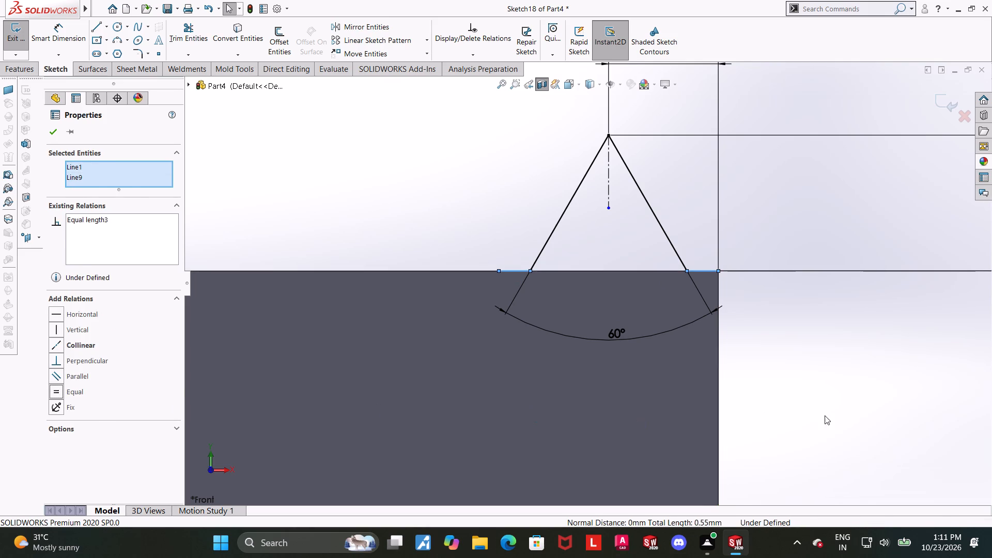
pyautogui.click(825, 415)
# Set up a linear sketch pattern of the peak's sloping lines and both flats, reversed along X toward the body, with 1.750 mm spacing.
pyautogui.click(396, 39)
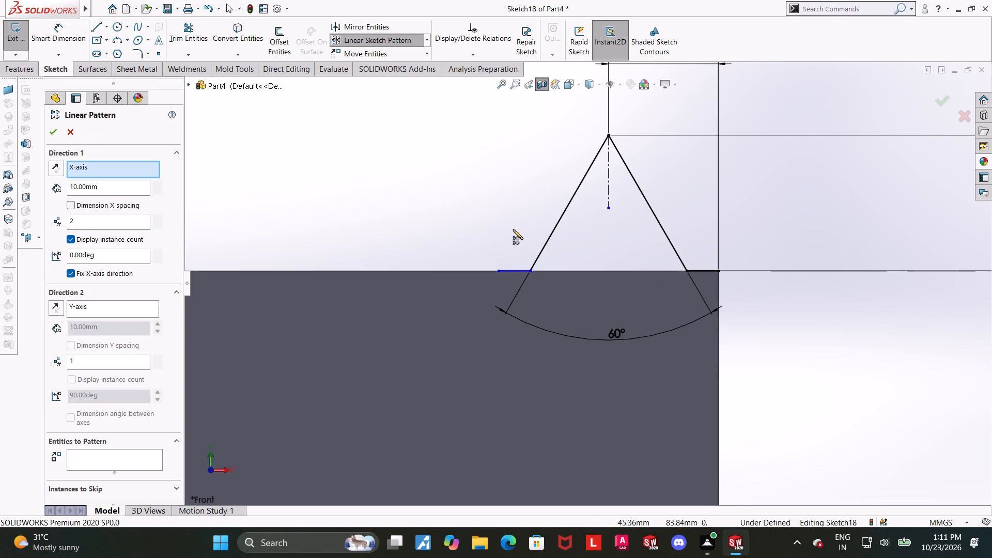
pyautogui.click(507, 270)
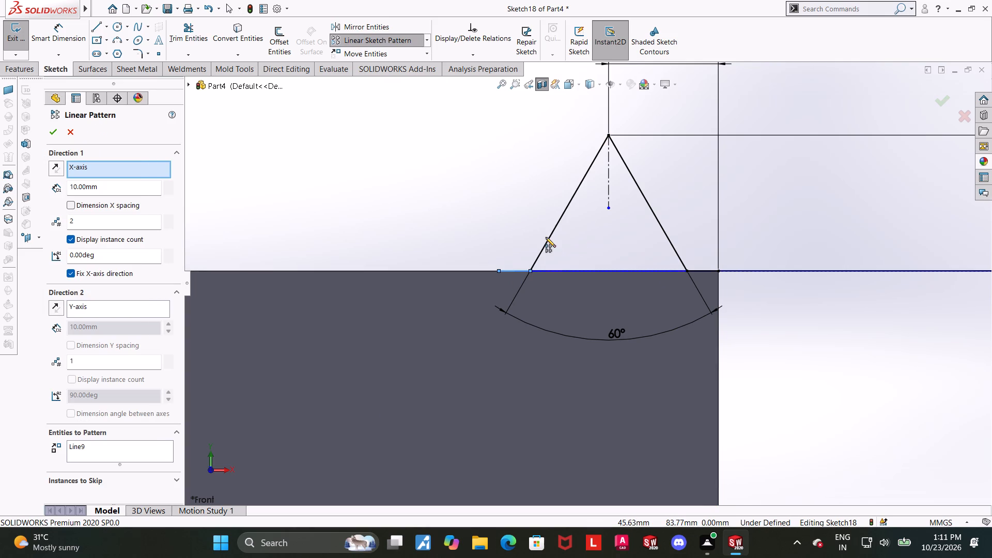
pyautogui.click(546, 237)
pyautogui.click(557, 223)
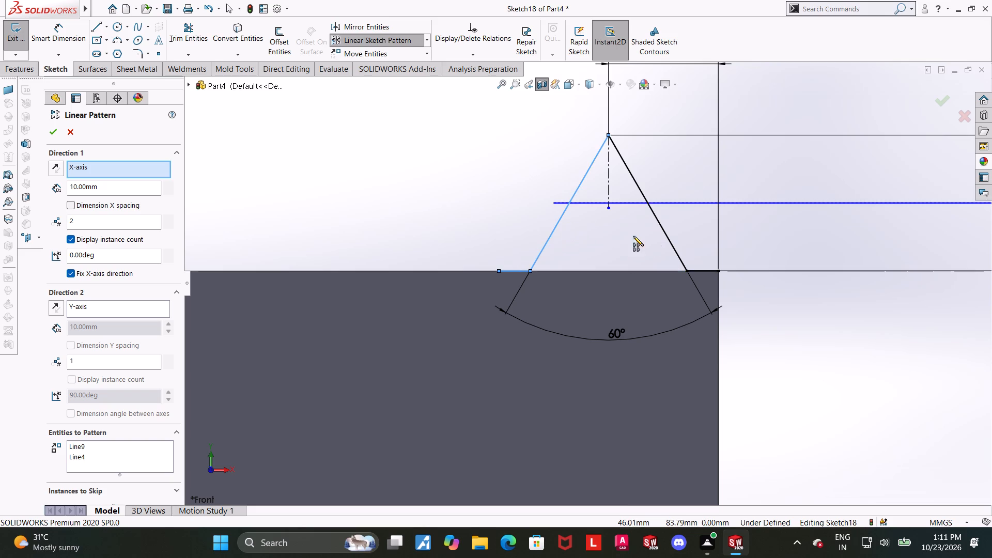
pyautogui.scroll(6, 667, 240)
pyautogui.scroll(-4, 683, 263)
pyautogui.scroll(6, 683, 263)
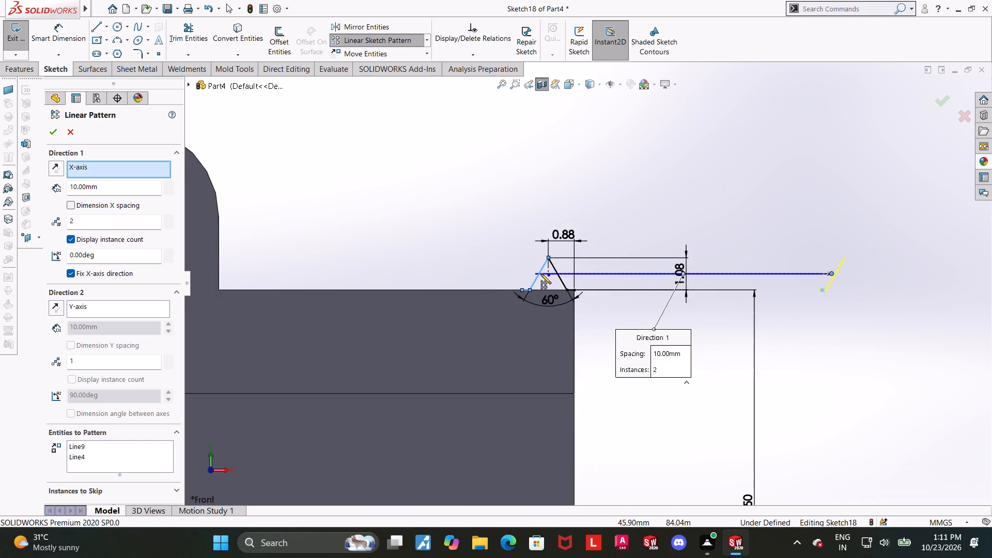
pyautogui.scroll(-5, 579, 274)
pyautogui.click(536, 292)
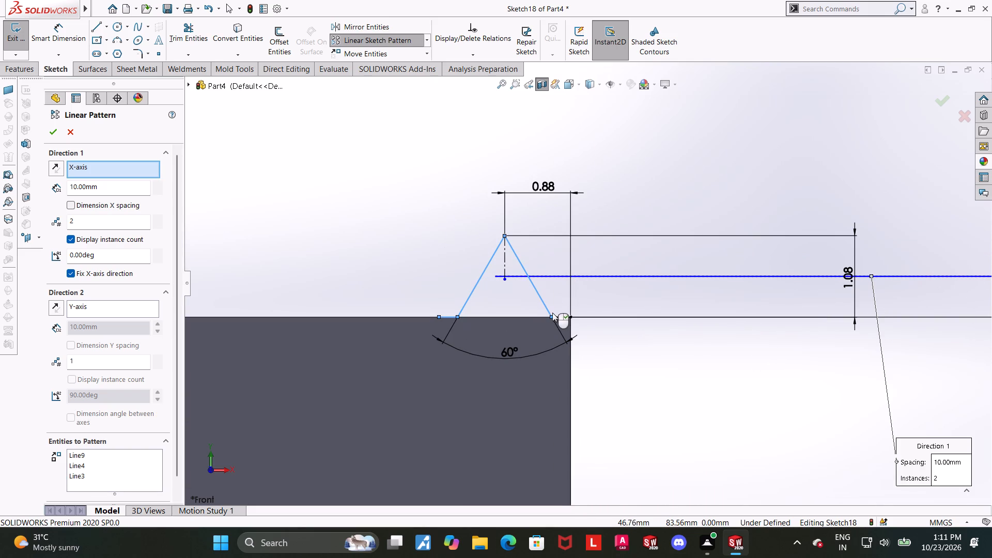
pyautogui.click(559, 318)
pyautogui.click(55, 164)
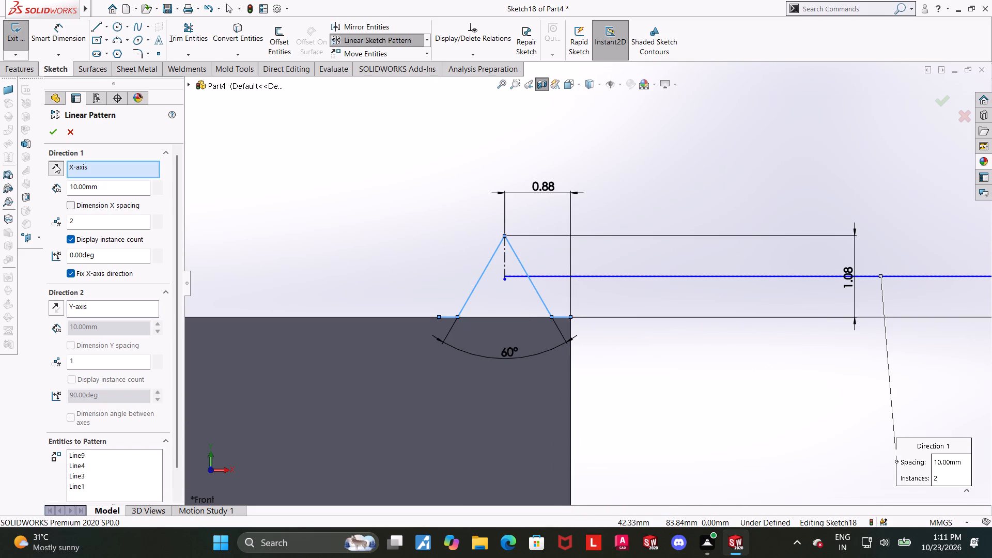
pyautogui.scroll(8, 553, 304)
pyautogui.scroll(-3, 592, 303)
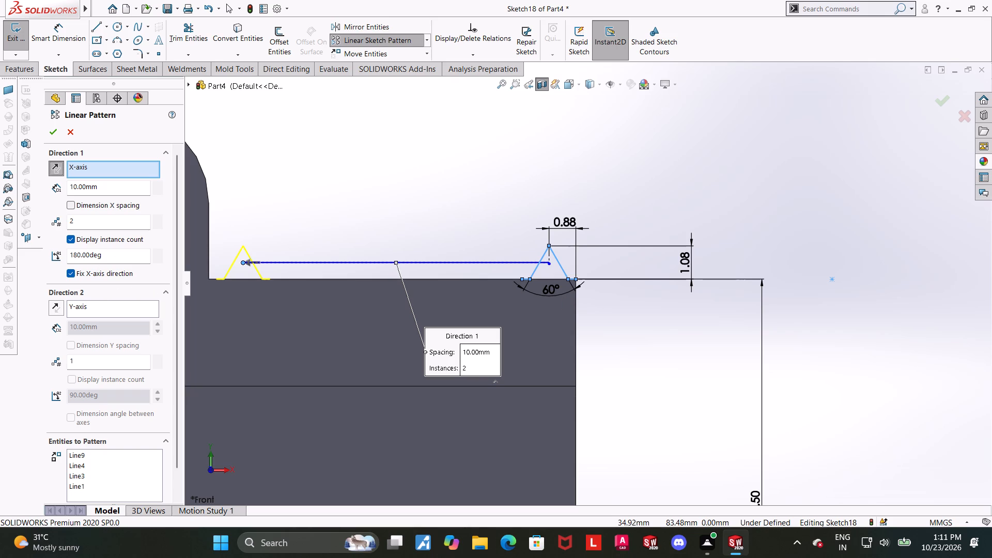
pyautogui.moveTo(103, 188); pyautogui.dragTo(0, 177)
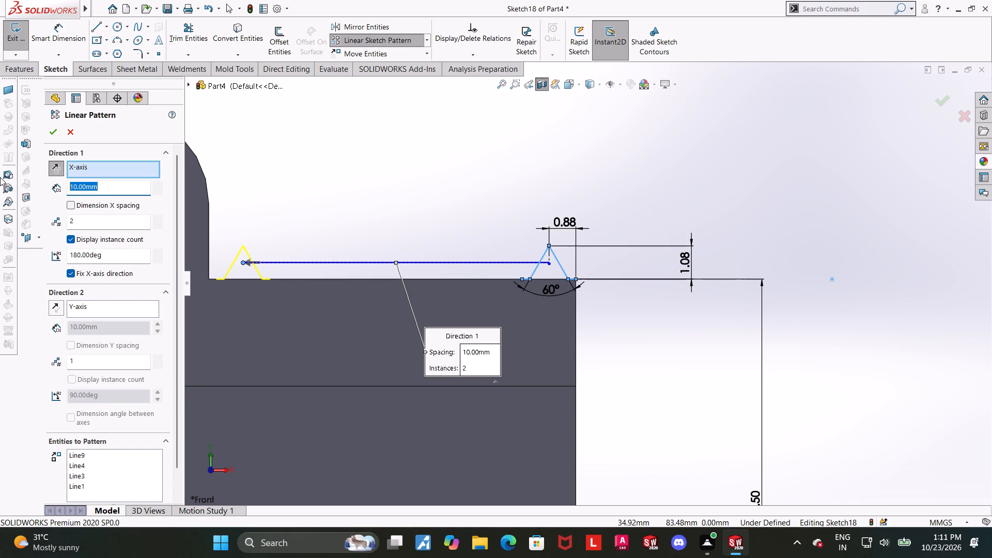
pyautogui.write('1.750')
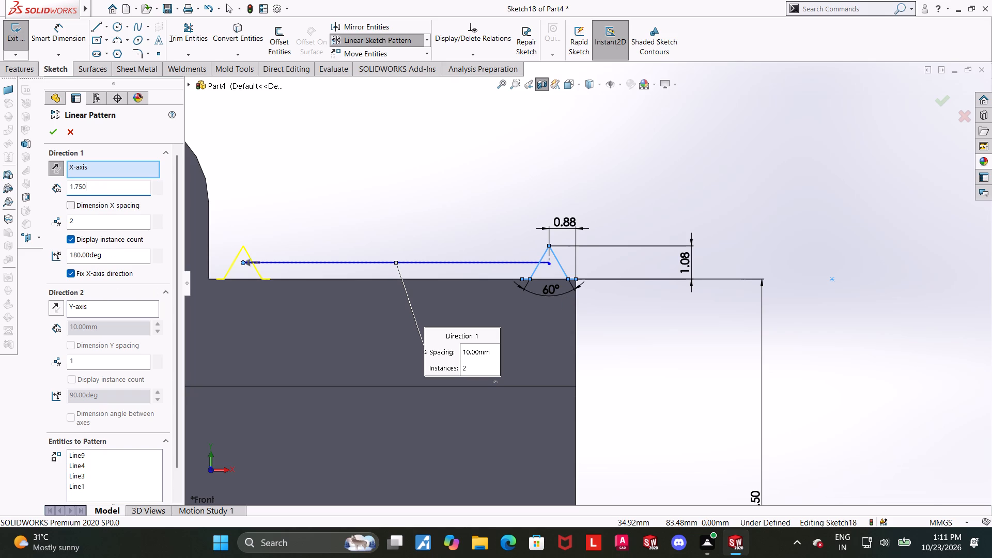
pyautogui.press('Return')
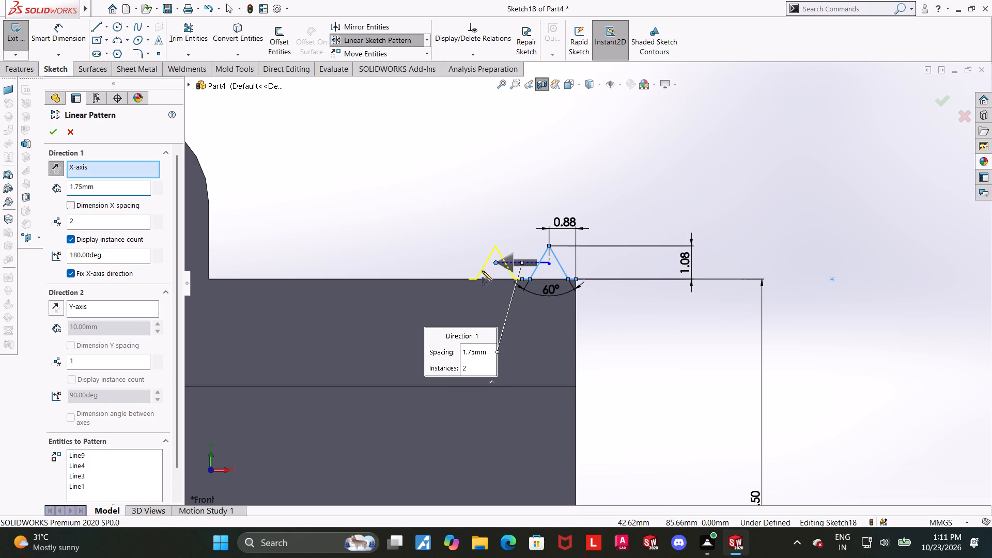
pyautogui.click(665, 398)
pyautogui.scroll(-3, 583, 270)
pyautogui.scroll(-3, 444, 268)
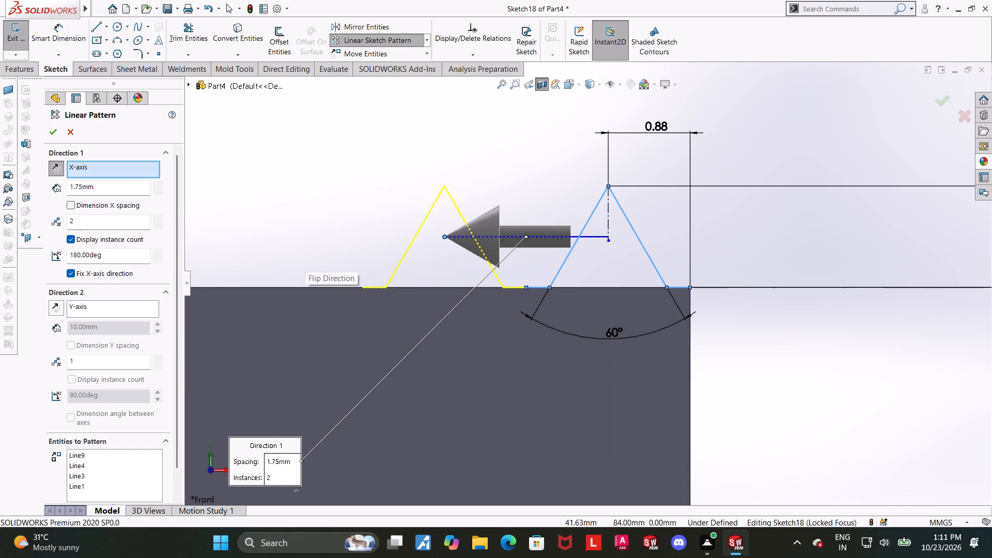
# Set the pattern to 5 instances and create the row of peaks along the boss.
pyautogui.moveTo(106, 218); pyautogui.dragTo(45, 221)
pyautogui.press('5')
pyautogui.press('Return')
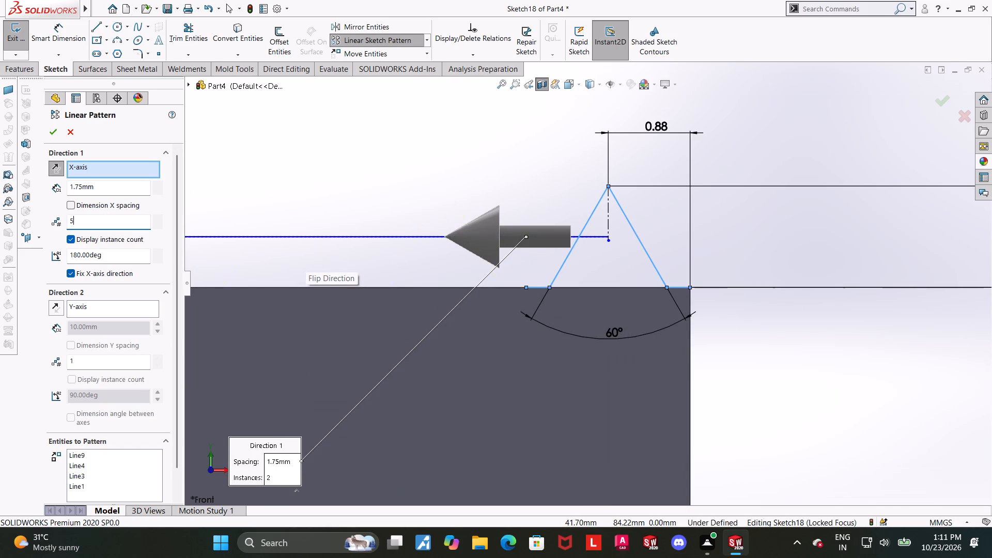
pyautogui.scroll(4, 929, 311)
pyautogui.scroll(1, 781, 309)
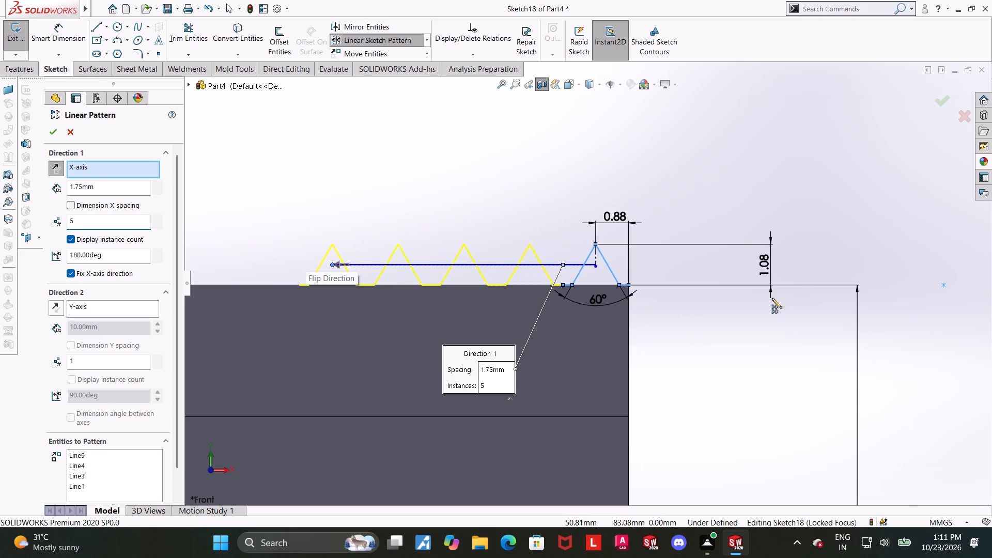
pyautogui.scroll(3, 446, 261)
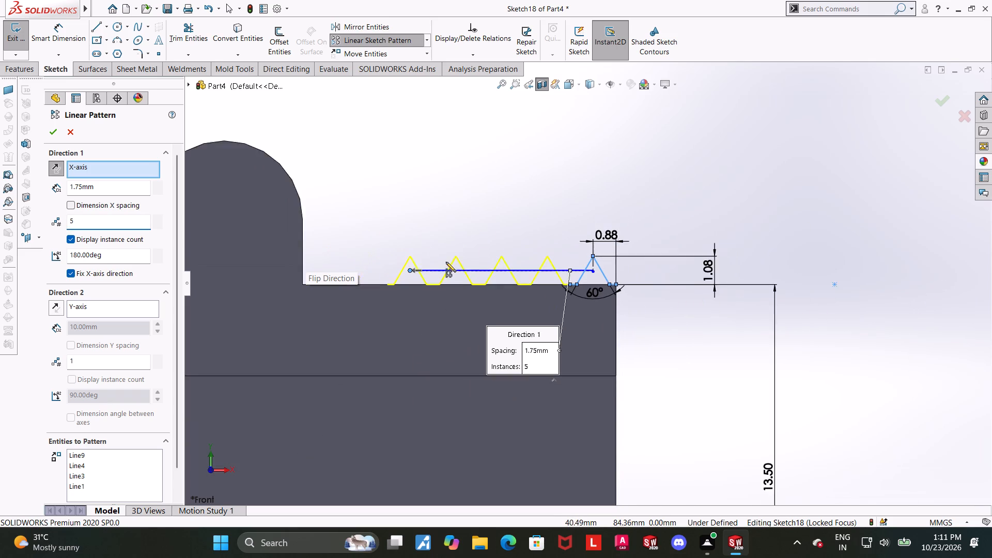
pyautogui.scroll(-1, 468, 268)
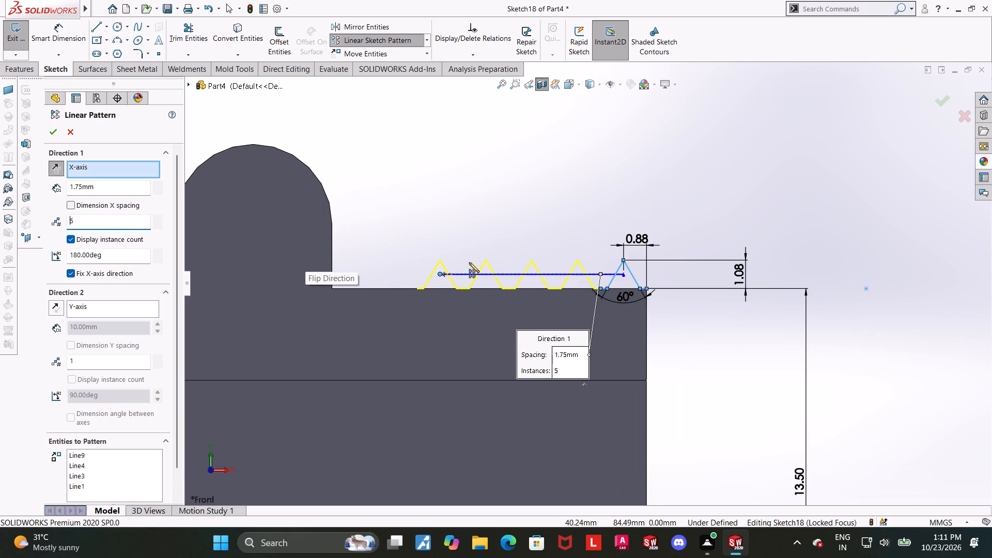
pyautogui.click(52, 126)
pyautogui.click(585, 179)
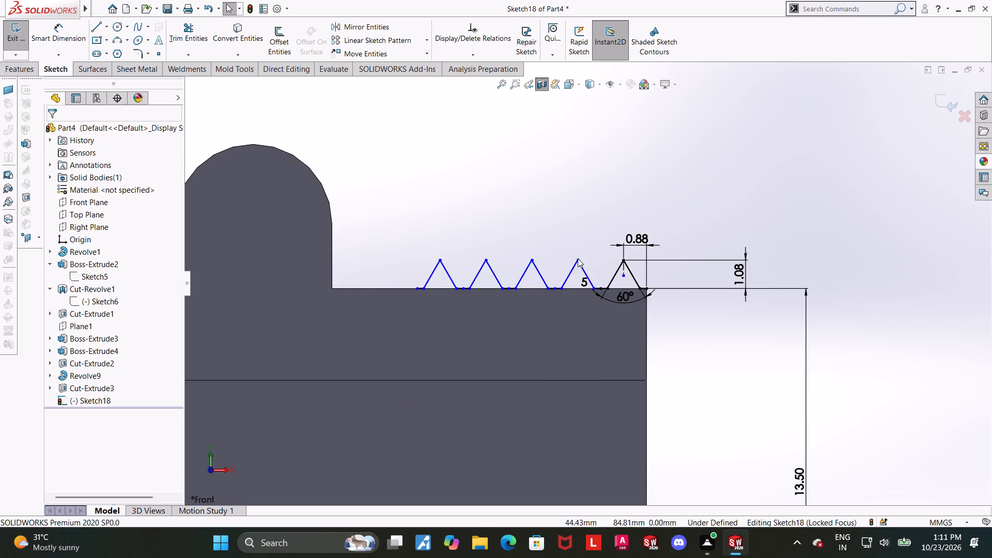
# Make the flat base lines between the patterned peaks collinear with each other and with the original peak's inner flat.
pyautogui.scroll(-7, 576, 265)
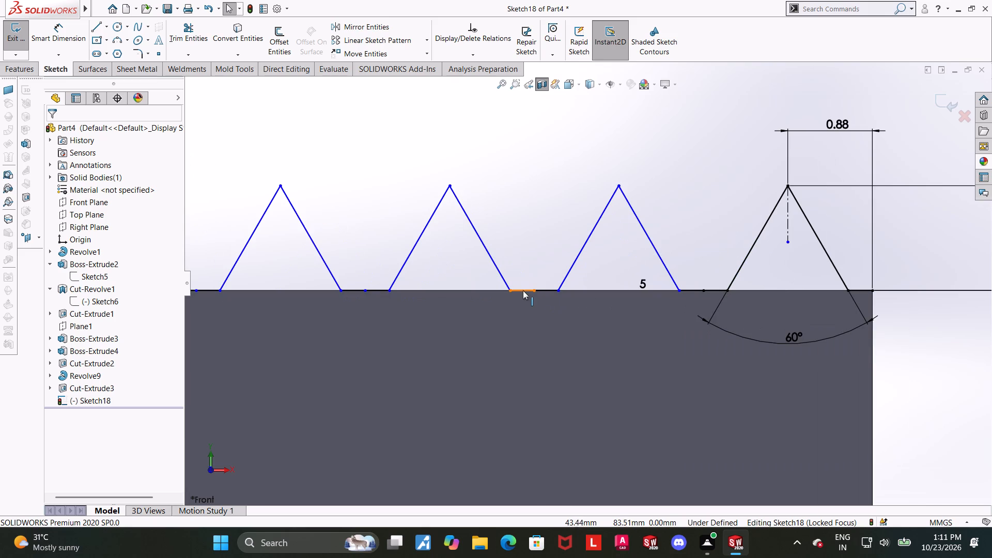
pyautogui.click(521, 291)
pyautogui.keyDown('ctrl'); pyautogui.click(691, 290); pyautogui.keyUp('ctrl')
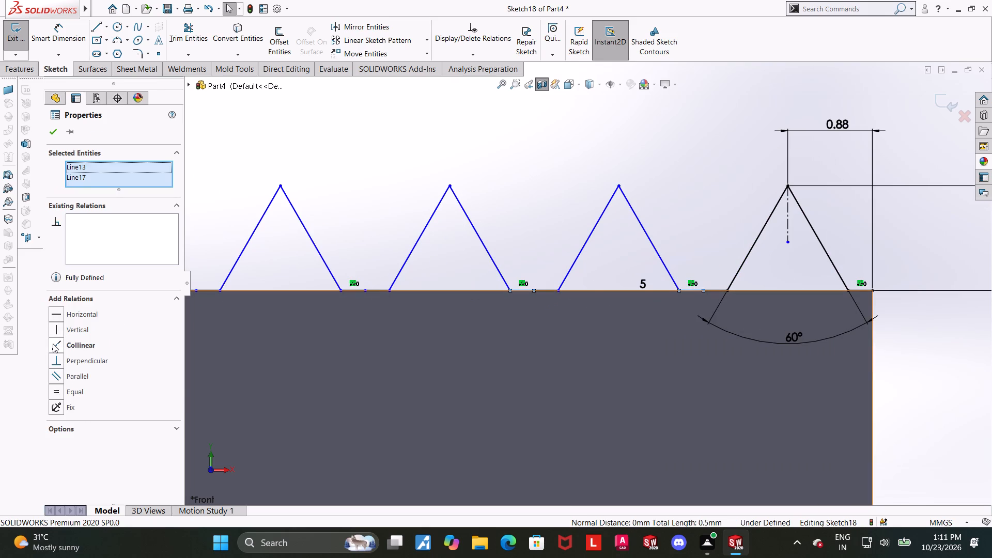
pyautogui.click(53, 344)
pyautogui.click(928, 438)
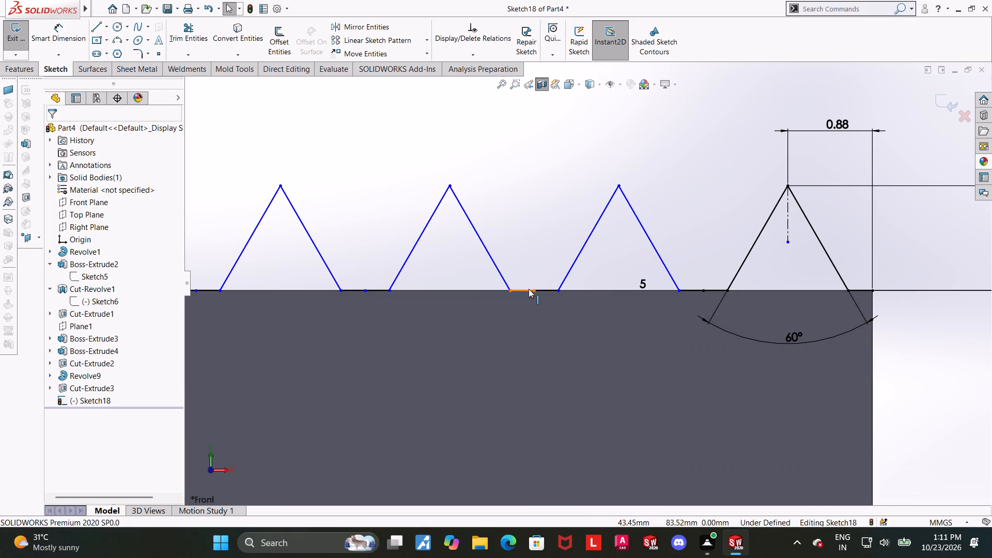
pyautogui.keyDown('ctrl'); pyautogui.click(528, 289); pyautogui.keyUp('ctrl')
pyautogui.keyDown('ctrl'); pyautogui.click(718, 289); pyautogui.keyUp('ctrl')
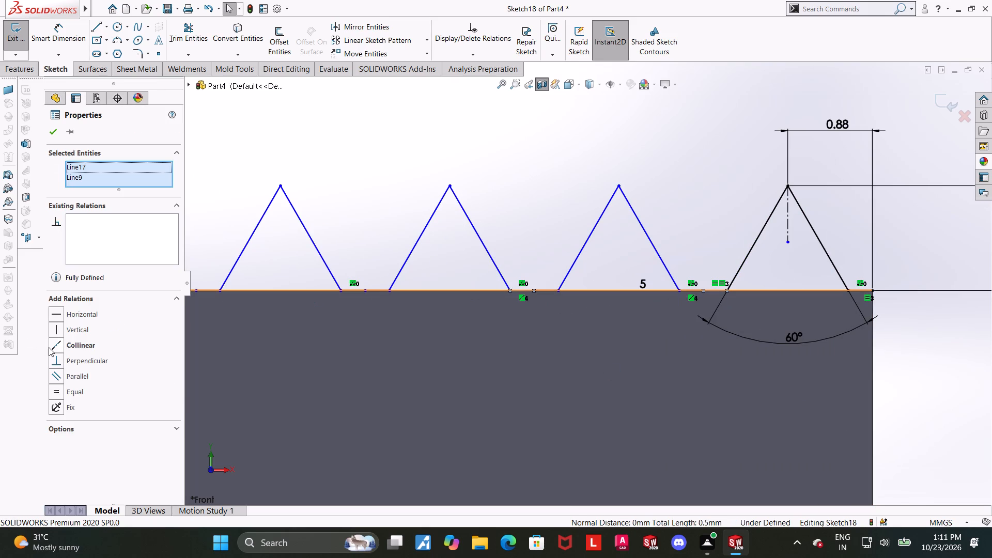
pyautogui.click(52, 347)
pyautogui.click(484, 148)
pyautogui.scroll(2, 395, 194)
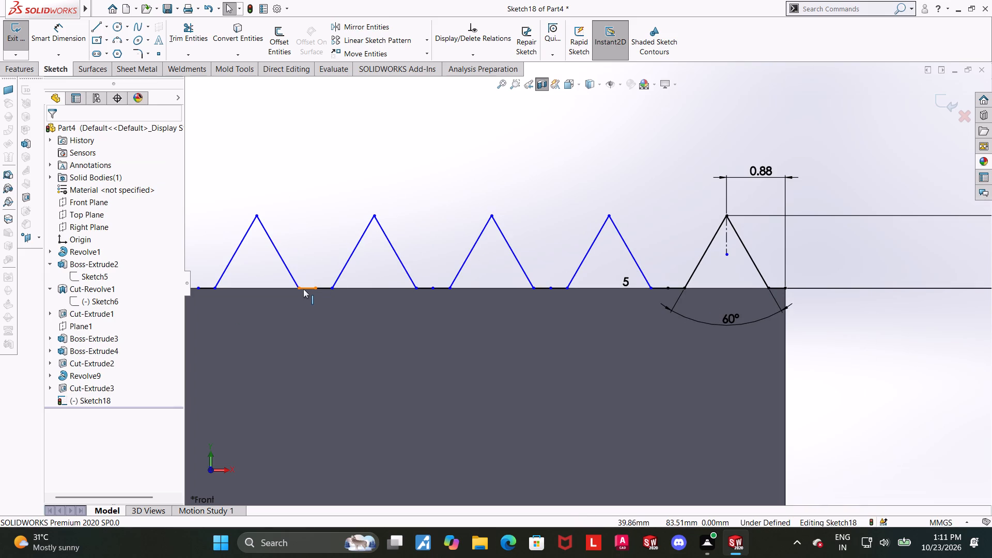
pyautogui.click(304, 289)
pyautogui.keyDown('ctrl'); pyautogui.click(674, 290); pyautogui.keyUp('ctrl')
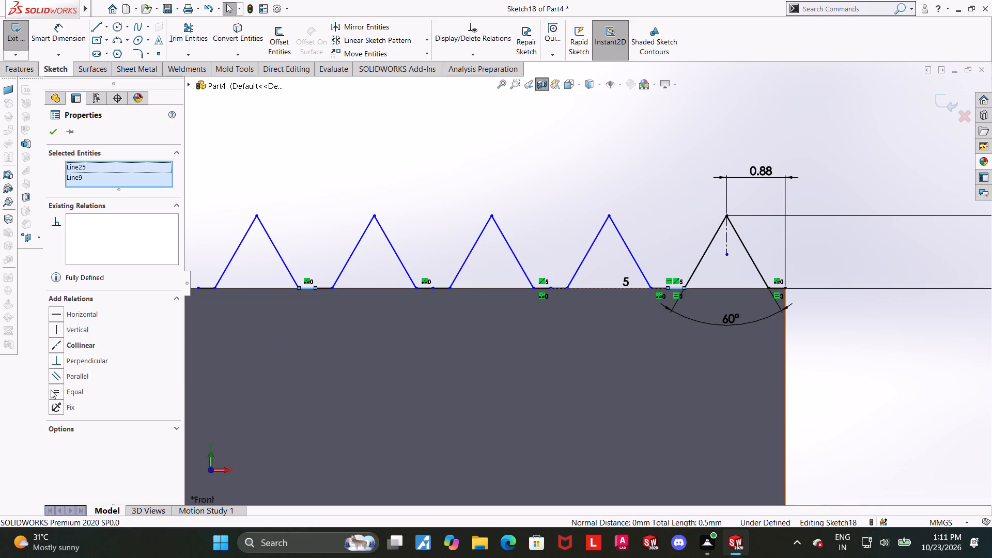
pyautogui.click(50, 348)
# Dimension the horizontal spacing between the original peak's centerline and the adjacent peak as 1.75 mm.
pyautogui.click(66, 33)
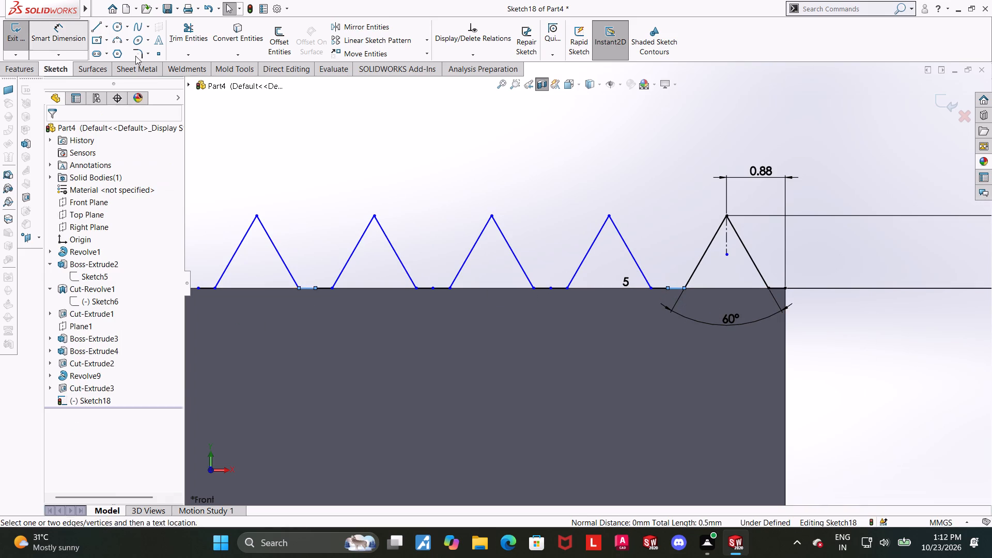
pyautogui.click(727, 237)
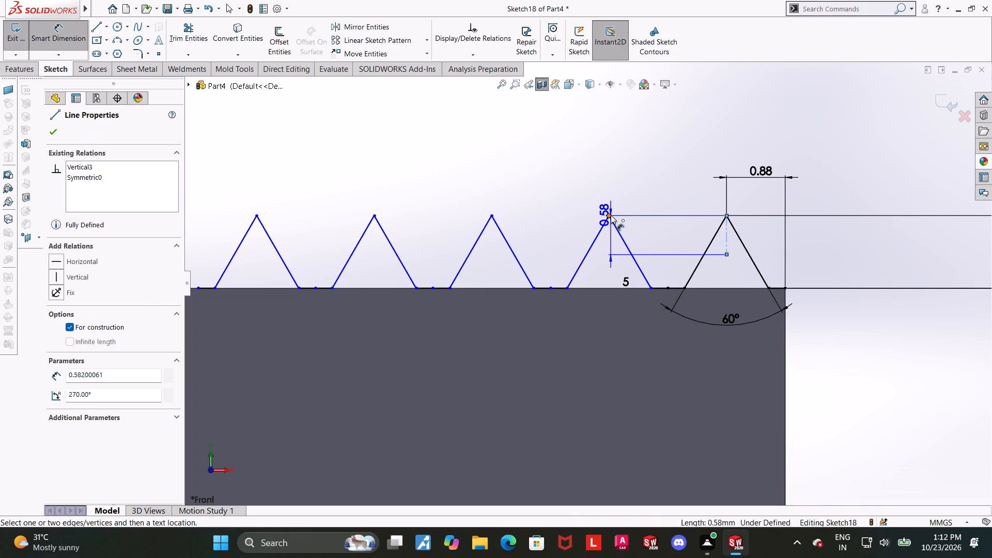
pyautogui.click(611, 215)
pyautogui.click(638, 171)
pyautogui.click(595, 156)
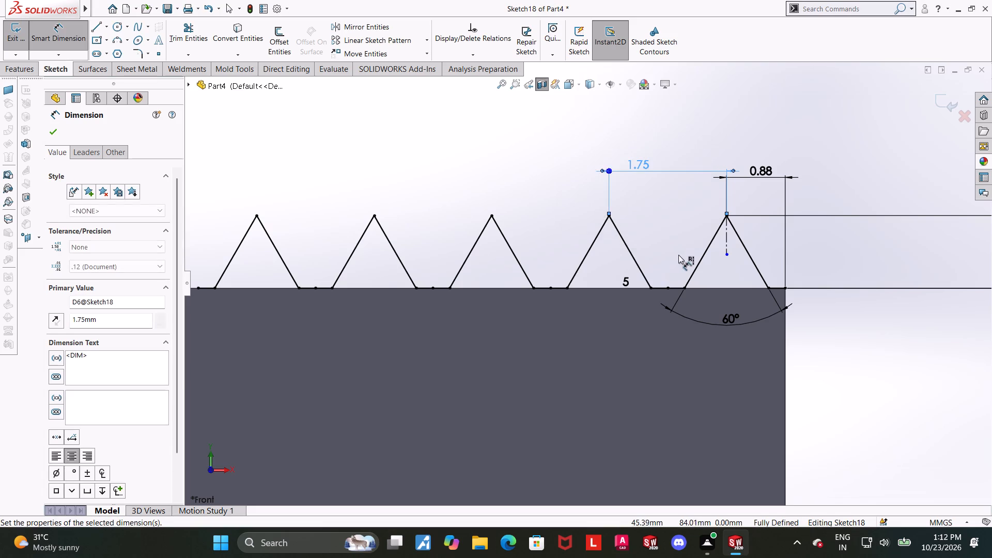
pyautogui.scroll(5, 678, 255)
pyautogui.click(740, 347)
# Close the tooth profile with a three-line strip inside the boss wall, about 1.27 mm deep and 8.75 mm long.
pyautogui.scroll(-2, 548, 321)
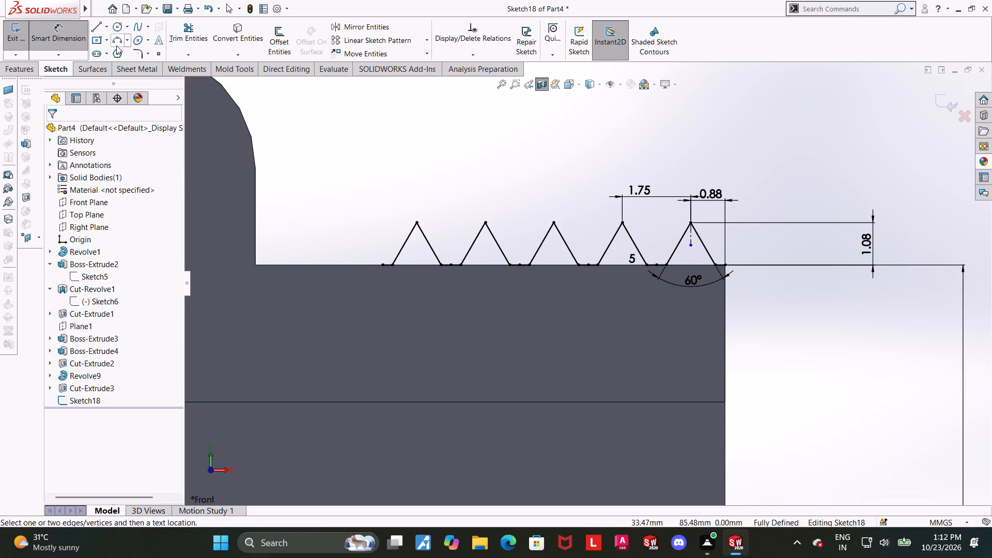
pyautogui.click(96, 28)
pyautogui.click(384, 266)
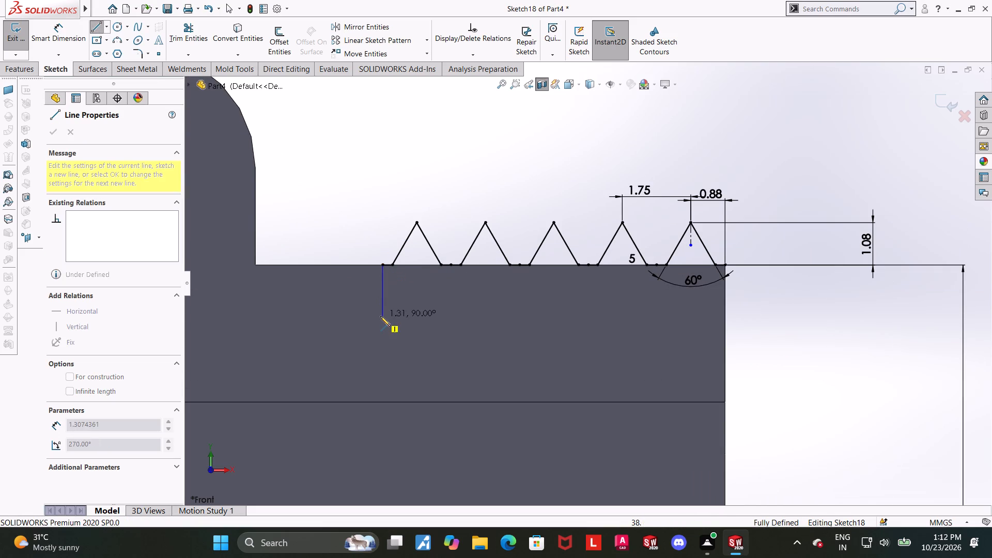
pyautogui.click(381, 315)
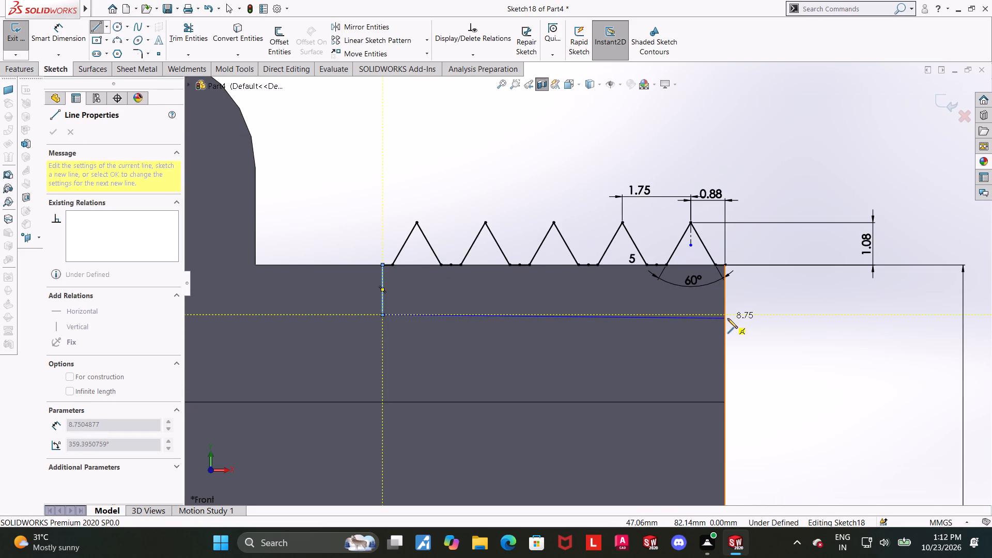
pyautogui.click(724, 315)
pyautogui.click(726, 266)
pyautogui.press('Escape')
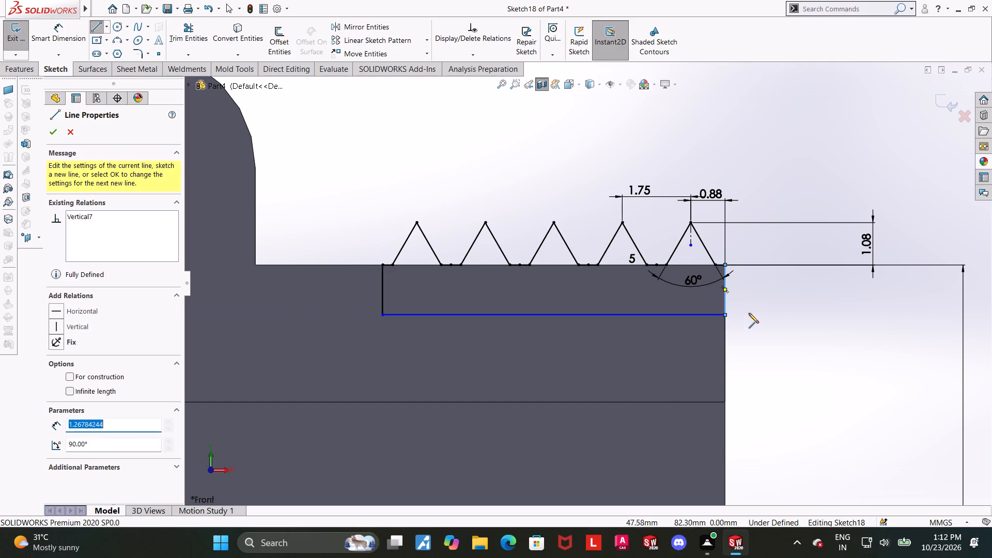
pyautogui.press('Escape')
pyautogui.press('Escape')
pyautogui.press('Escape')
# Examine the closed tooth profile on the sectioned boss from several angles and return to the front view.
pyautogui.scroll(-6, 696, 254)
pyautogui.moveTo(664, 280); pyautogui.dragTo(659, 300, button='middle')
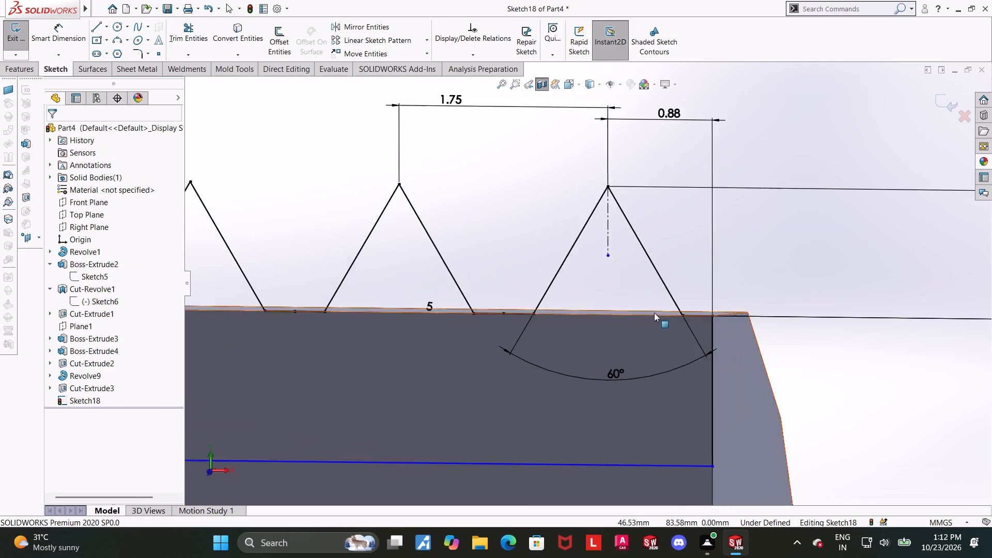
pyautogui.scroll(6, 650, 322)
pyautogui.moveTo(655, 316); pyautogui.dragTo(629, 370, button='middle')
pyautogui.scroll(3, 623, 391)
pyautogui.scroll(-2, 443, 332)
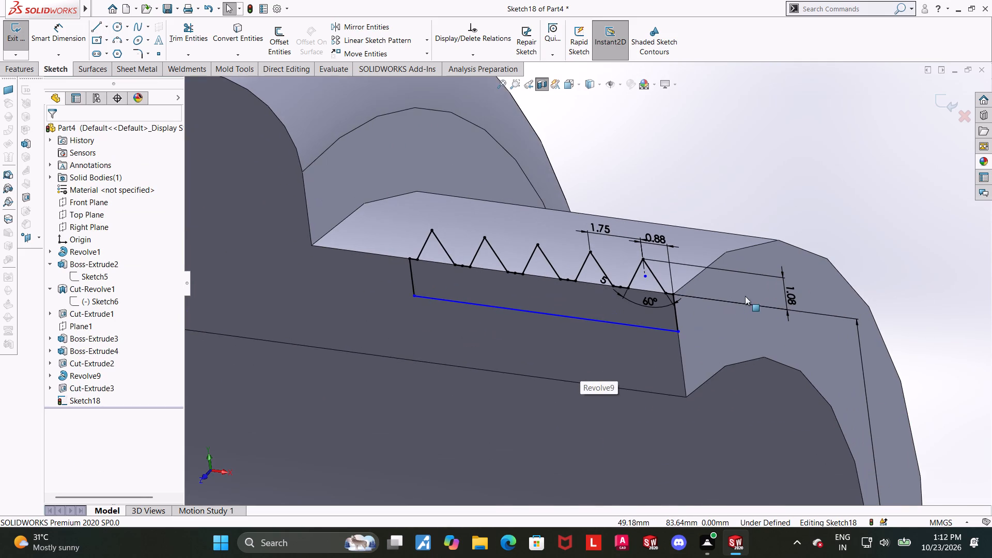
pyautogui.press('Escape')
pyautogui.press('Escape')
pyautogui.moveTo(746, 358); pyautogui.dragTo(766, 272, button='middle')
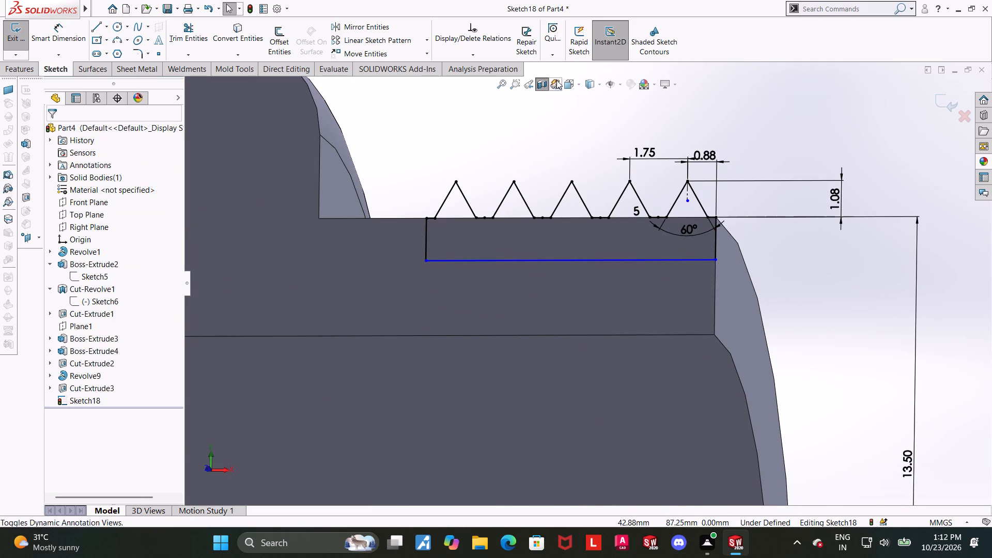
pyautogui.click(571, 85)
pyautogui.click(532, 340)
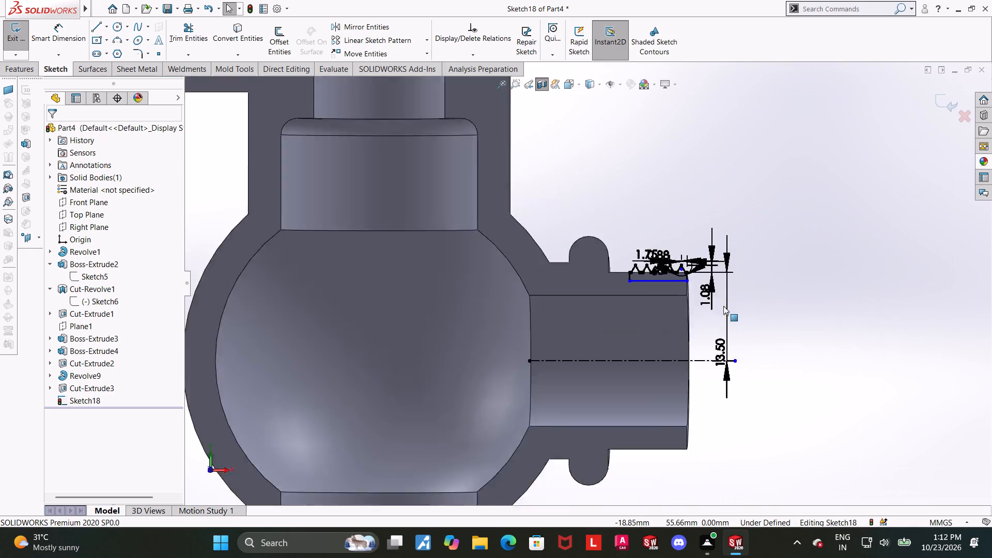
pyautogui.click(786, 331)
# Dimension the strip's inner vertical line to 1 mm and exit the sketch.
pyautogui.scroll(-13, 704, 292)
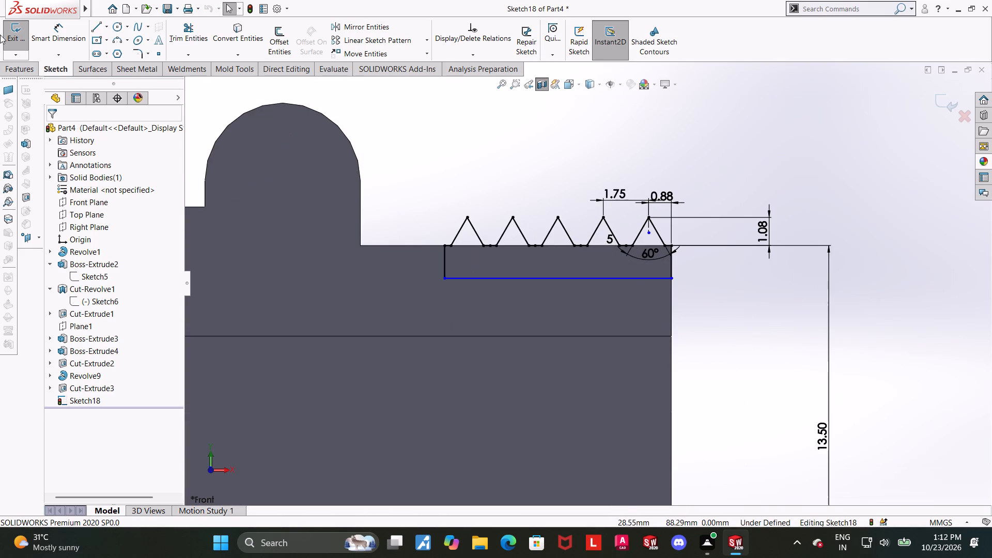
pyautogui.click(48, 27)
pyautogui.click(445, 256)
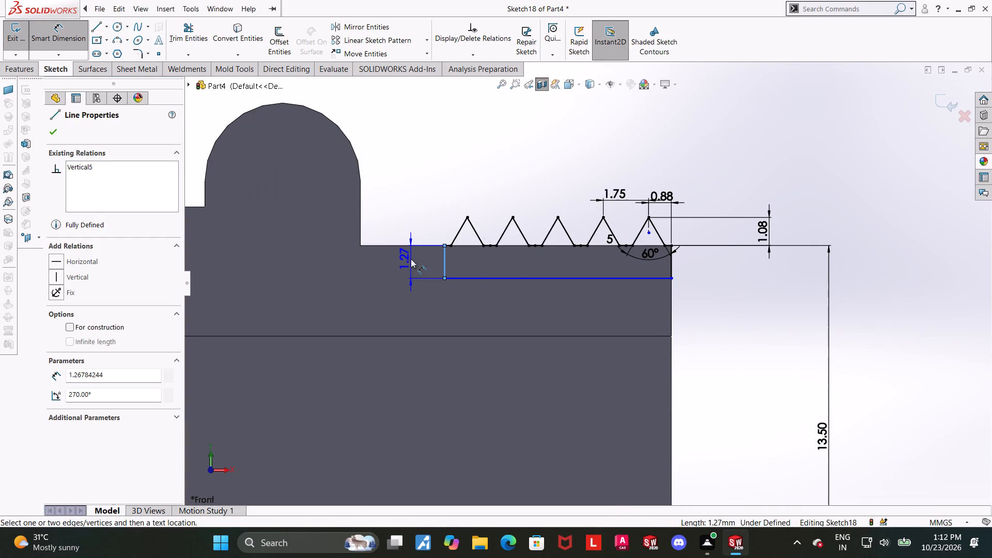
pyautogui.click(411, 259)
pyautogui.press('1')
pyautogui.press('Return')
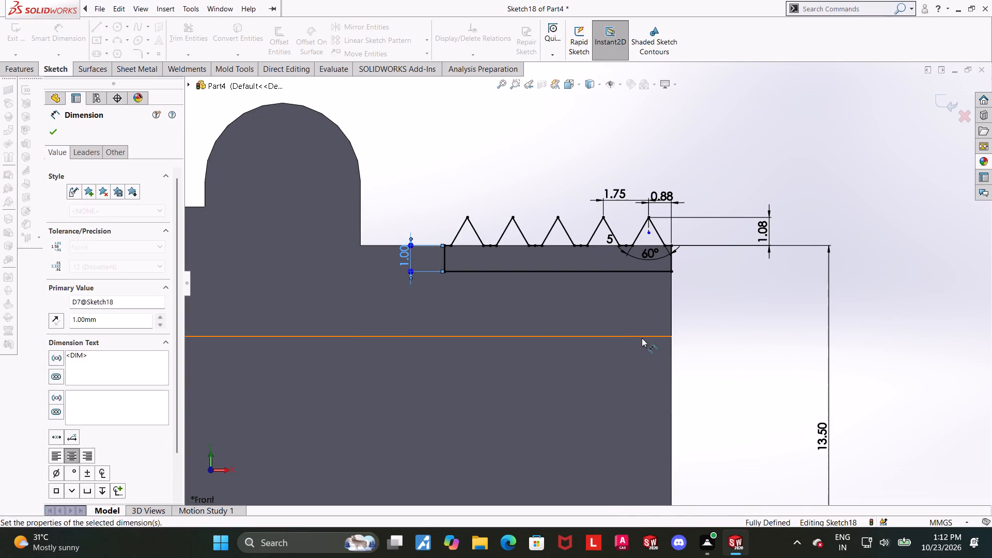
pyautogui.press('Escape')
pyautogui.click(947, 100)
# Revolve the closed tooth profile 360° about the sketch's horizontal centerline, merging it with the boss.
pyautogui.scroll(3, 853, 212)
pyautogui.moveTo(820, 274); pyautogui.dragTo(793, 292, button='middle')
pyautogui.scroll(1, 795, 299)
pyautogui.scroll(5, 337, 123)
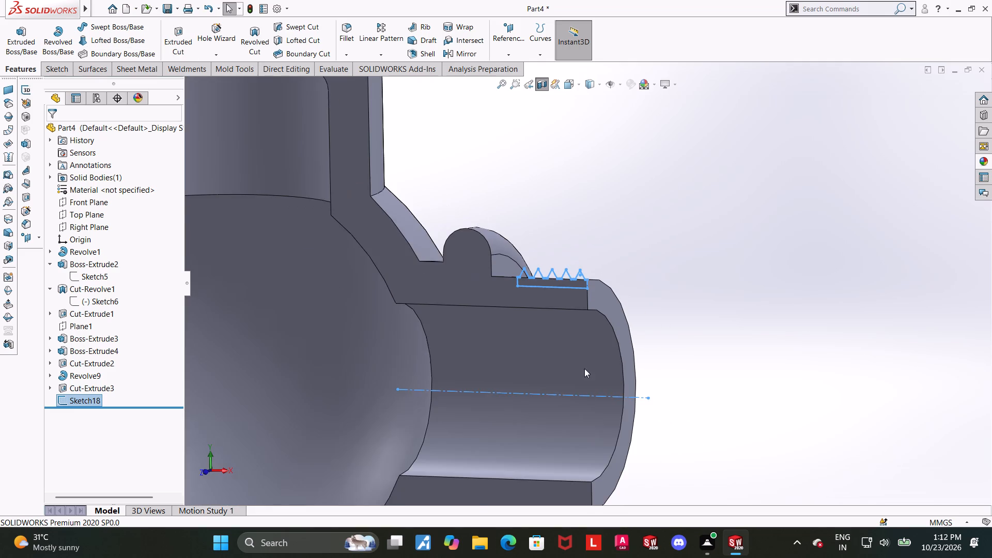
pyautogui.click(37, 34)
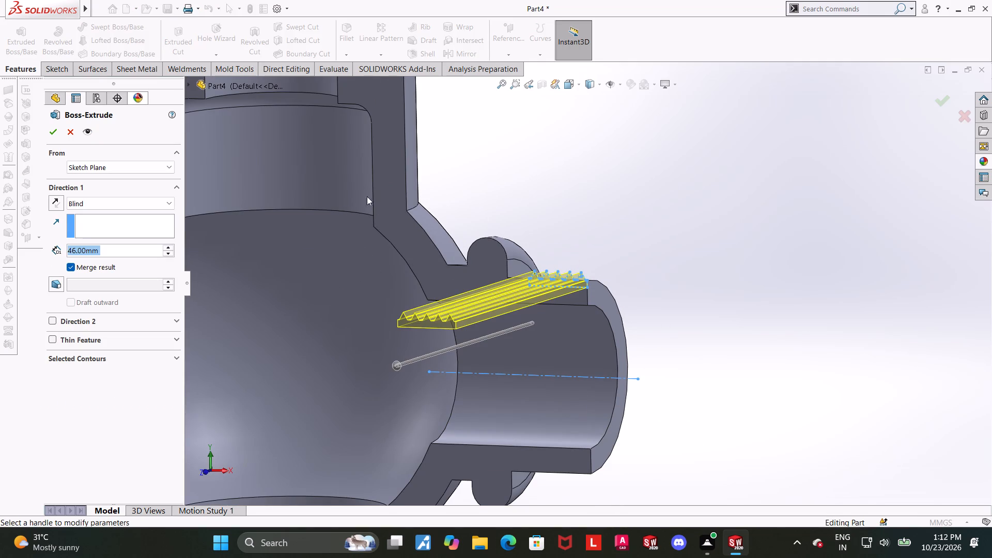
pyautogui.click(70, 134)
pyautogui.click(56, 33)
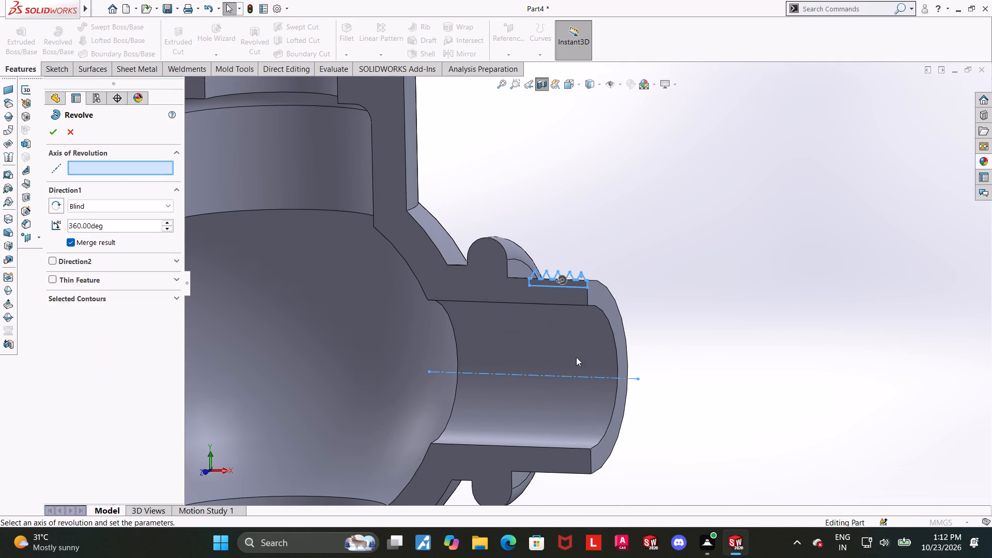
pyautogui.click(572, 374)
pyautogui.click(57, 128)
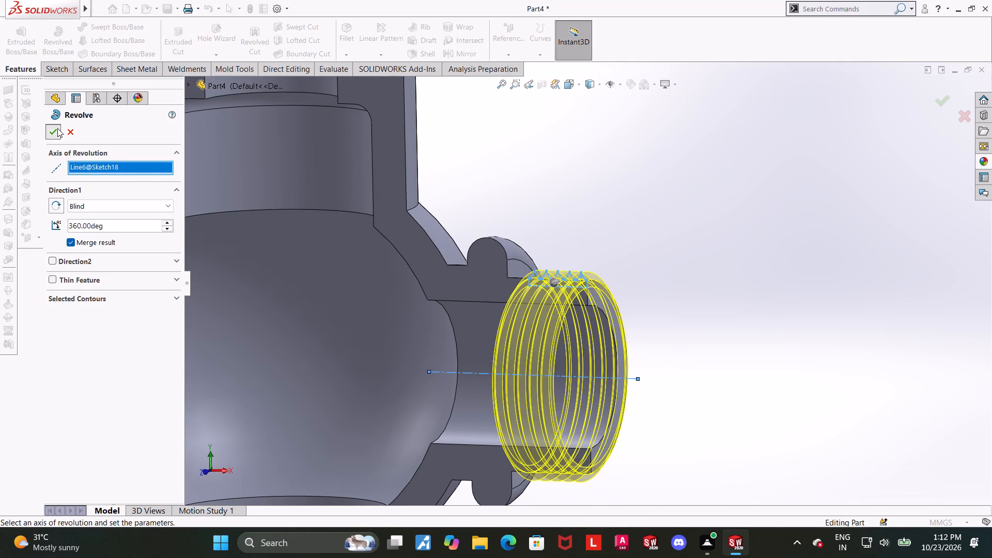
pyautogui.click(883, 278)
# Turn off the section view and show the complete valve body in isometric view.
pyautogui.moveTo(725, 305); pyautogui.dragTo(664, 342, button='middle')
pyautogui.scroll(3, 667, 335)
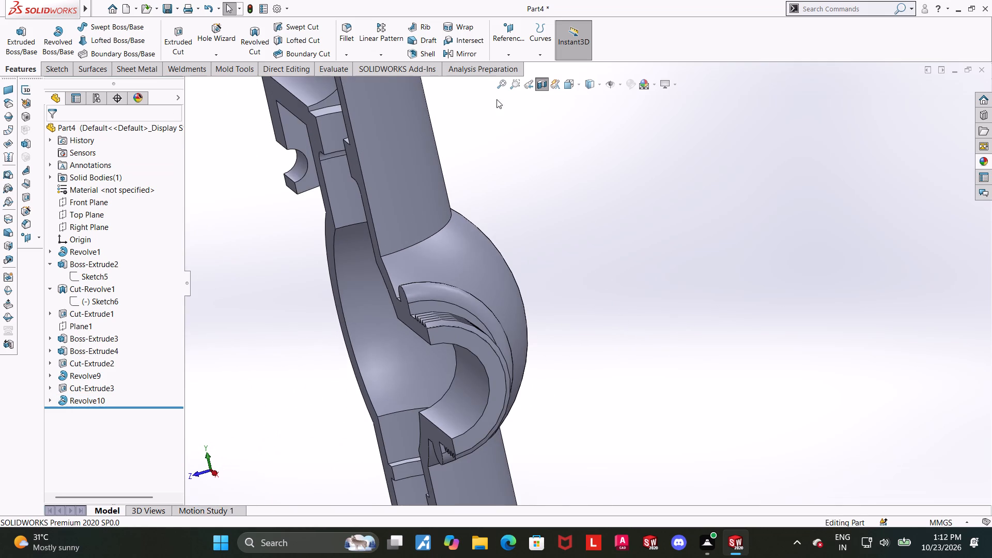
pyautogui.click(548, 87)
pyautogui.scroll(4, 602, 216)
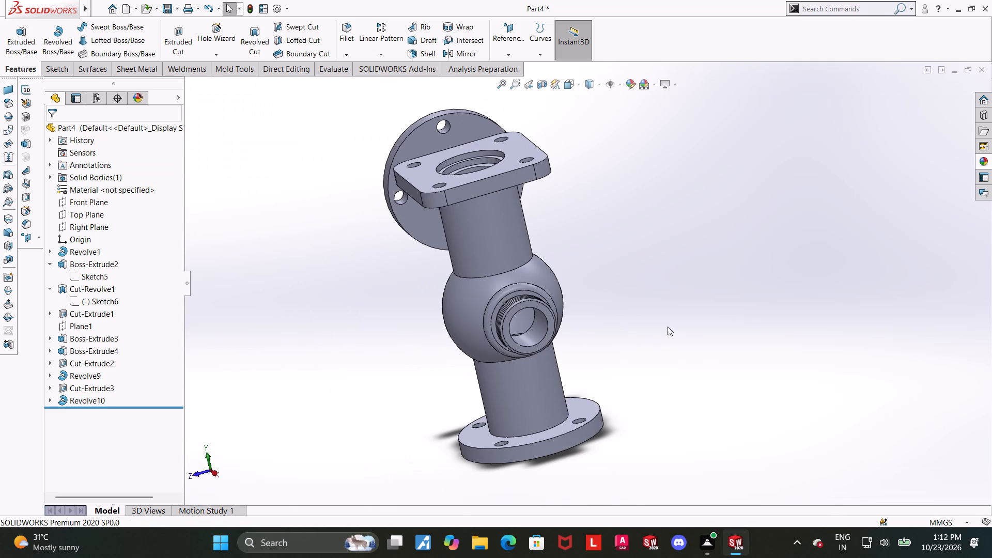
pyautogui.hotkey('ctrl', '7')
pyautogui.click(858, 390)
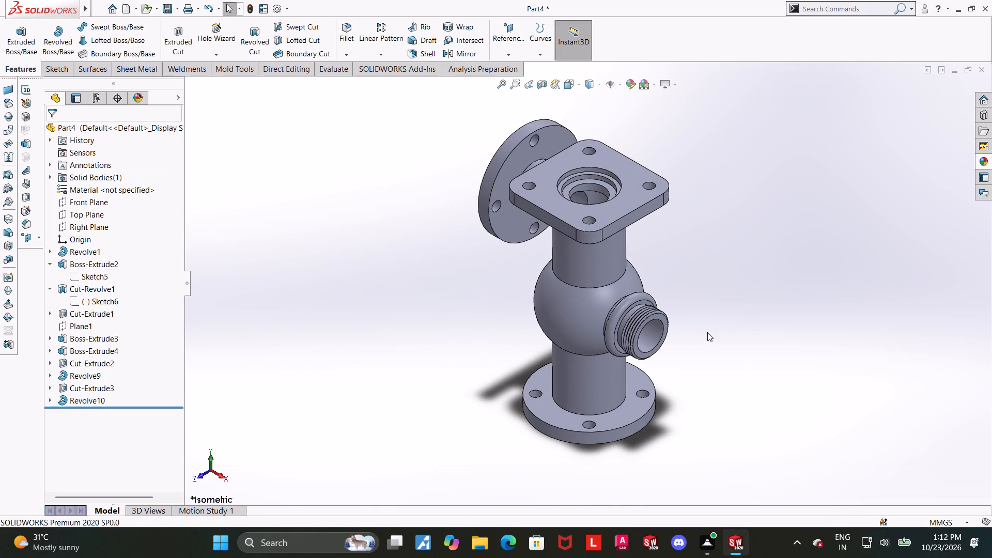
# Examine the revolved thread ridges on the side boss from several angles and up close.
pyautogui.scroll(-2, 665, 320)
pyautogui.moveTo(647, 354); pyautogui.dragTo(691, 323, button='middle')
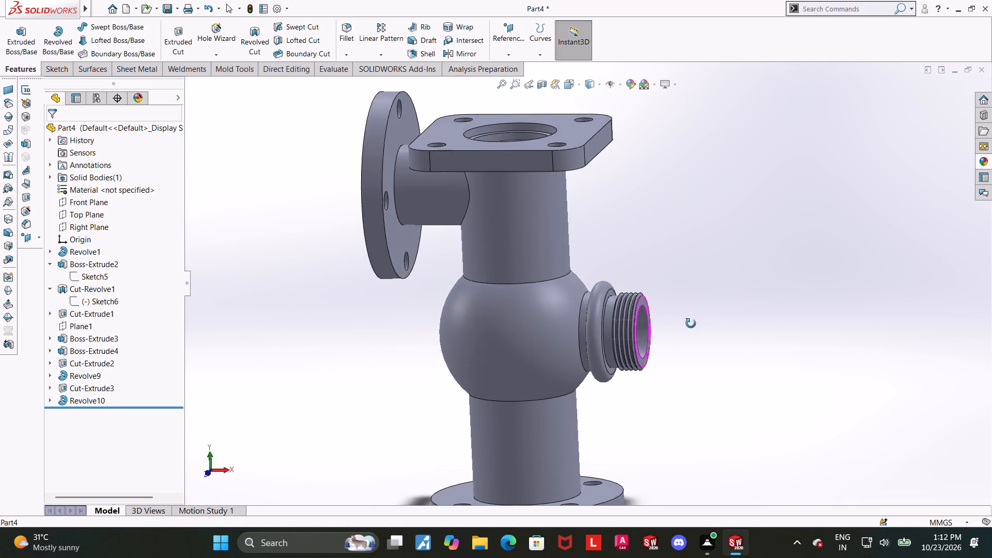
pyautogui.moveTo(691, 323); pyautogui.dragTo(694, 323, button='middle')
pyautogui.scroll(3, 729, 352)
pyautogui.scroll(-3, 555, 339)
pyautogui.moveTo(833, 286); pyautogui.dragTo(839, 303, button='middle')
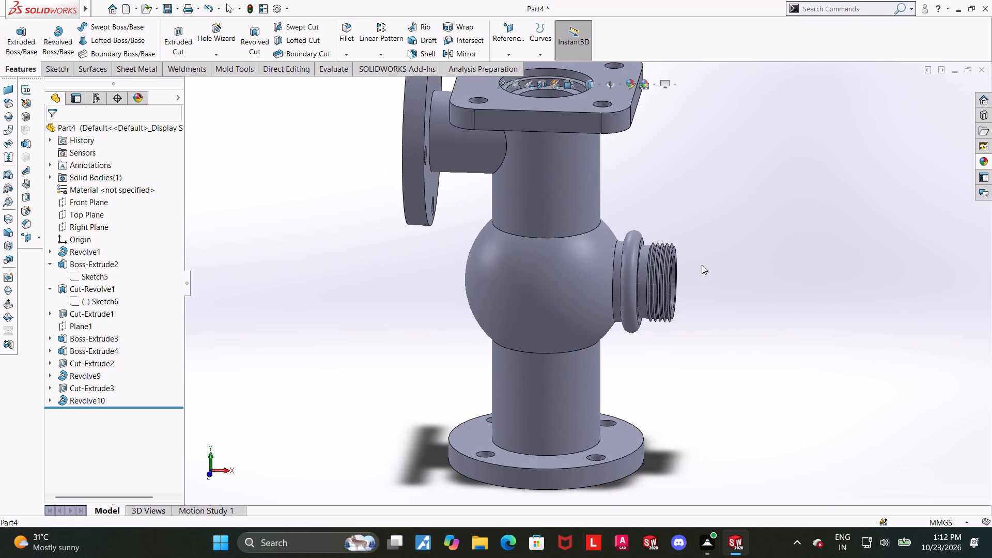
pyautogui.scroll(-5, 673, 255)
pyautogui.scroll(3, 698, 278)
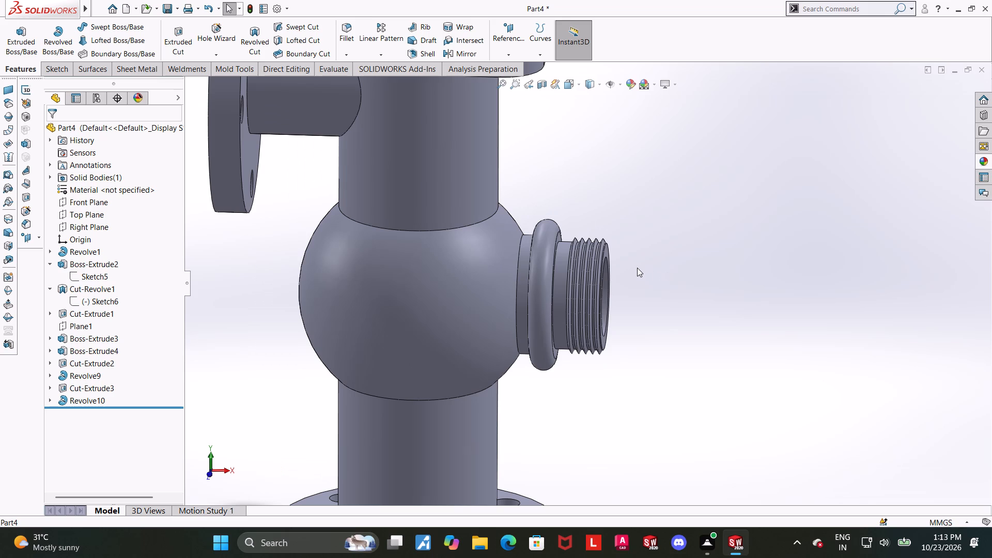
pyautogui.moveTo(633, 264); pyautogui.dragTo(632, 245, button='middle')
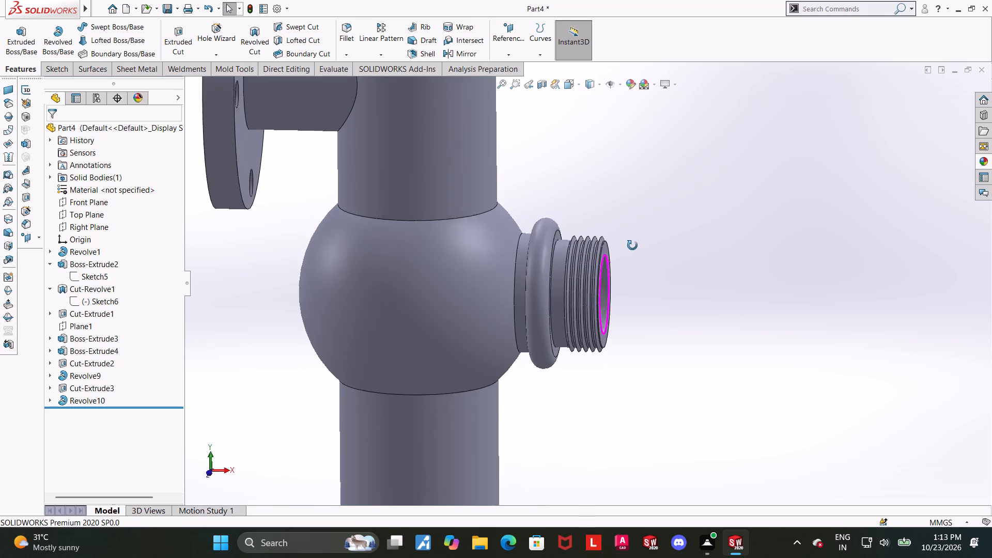
pyautogui.moveTo(632, 245); pyautogui.dragTo(635, 227, button='middle')
pyautogui.scroll(-3, 607, 257)
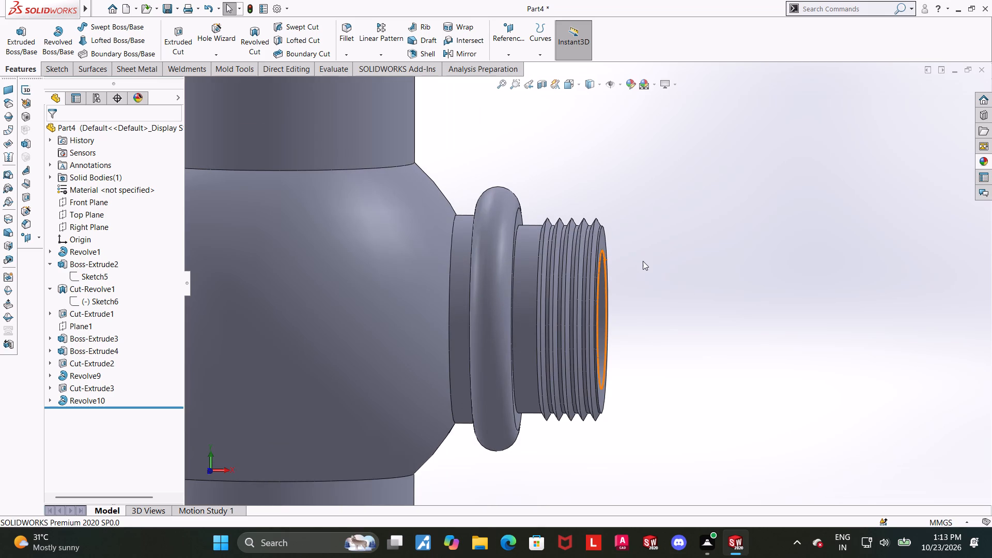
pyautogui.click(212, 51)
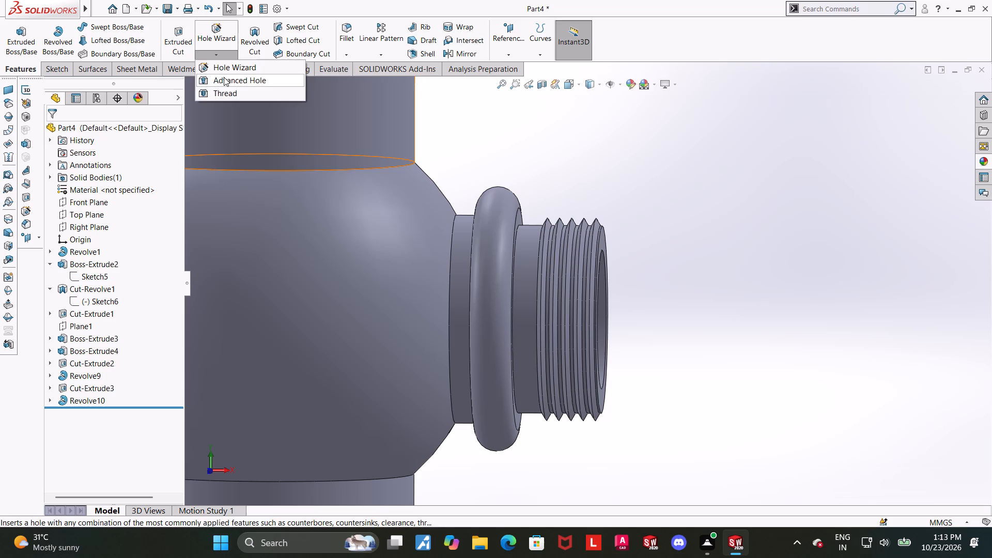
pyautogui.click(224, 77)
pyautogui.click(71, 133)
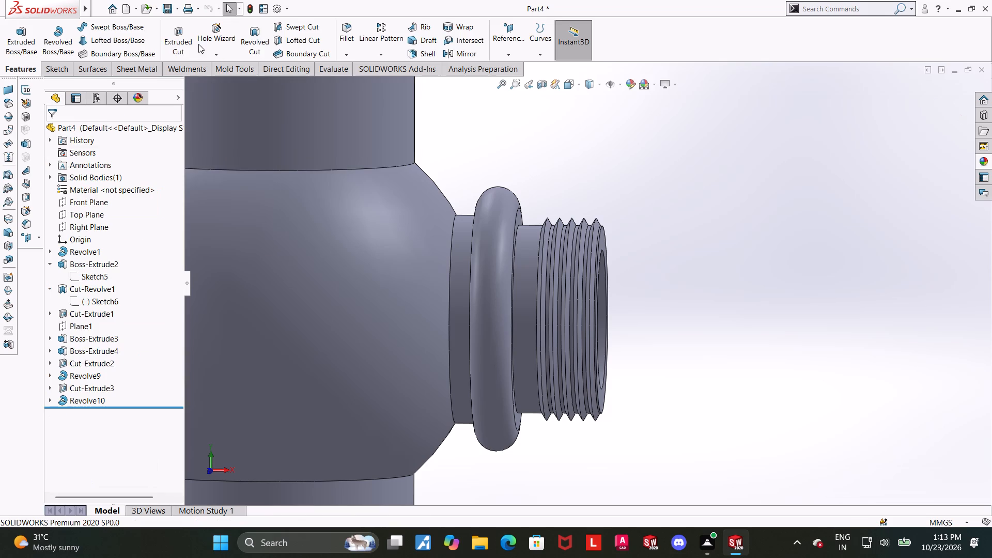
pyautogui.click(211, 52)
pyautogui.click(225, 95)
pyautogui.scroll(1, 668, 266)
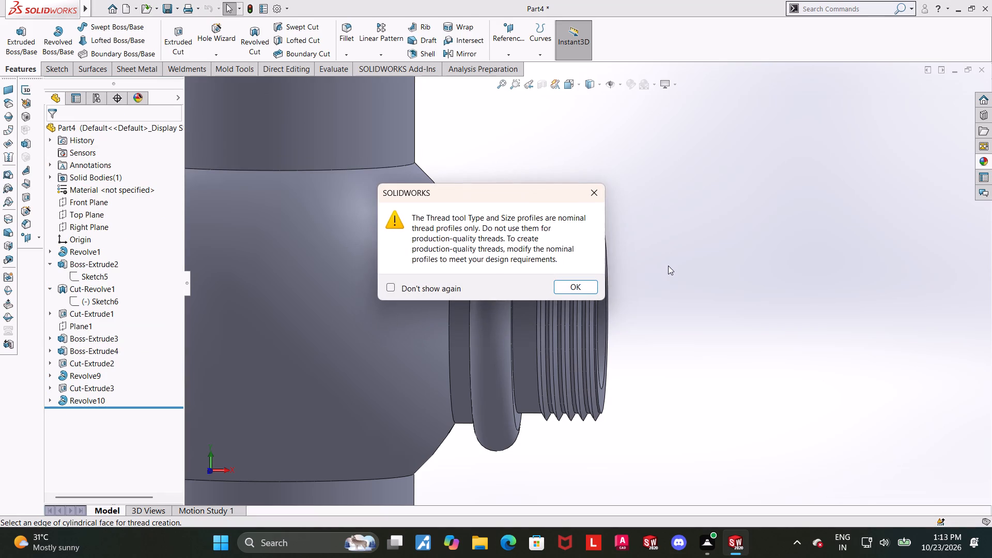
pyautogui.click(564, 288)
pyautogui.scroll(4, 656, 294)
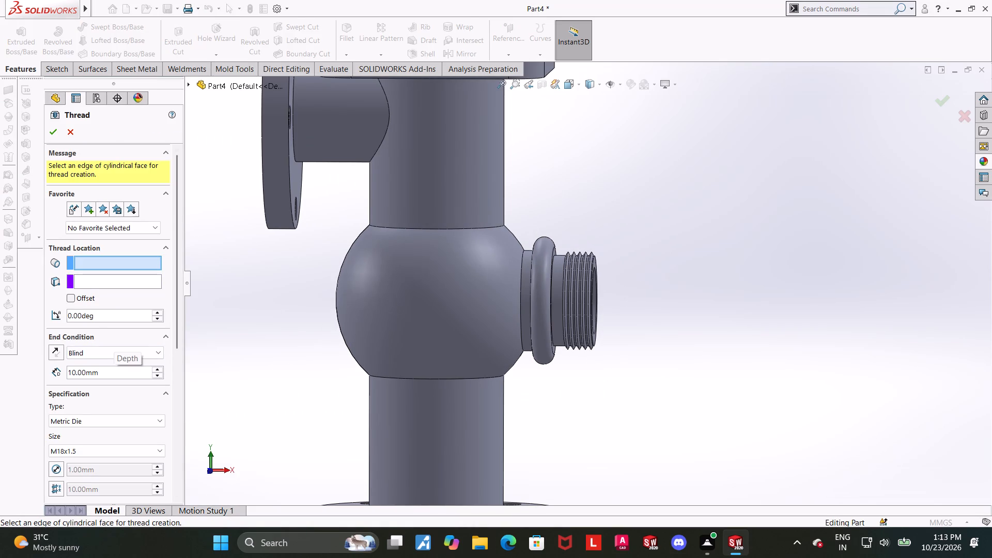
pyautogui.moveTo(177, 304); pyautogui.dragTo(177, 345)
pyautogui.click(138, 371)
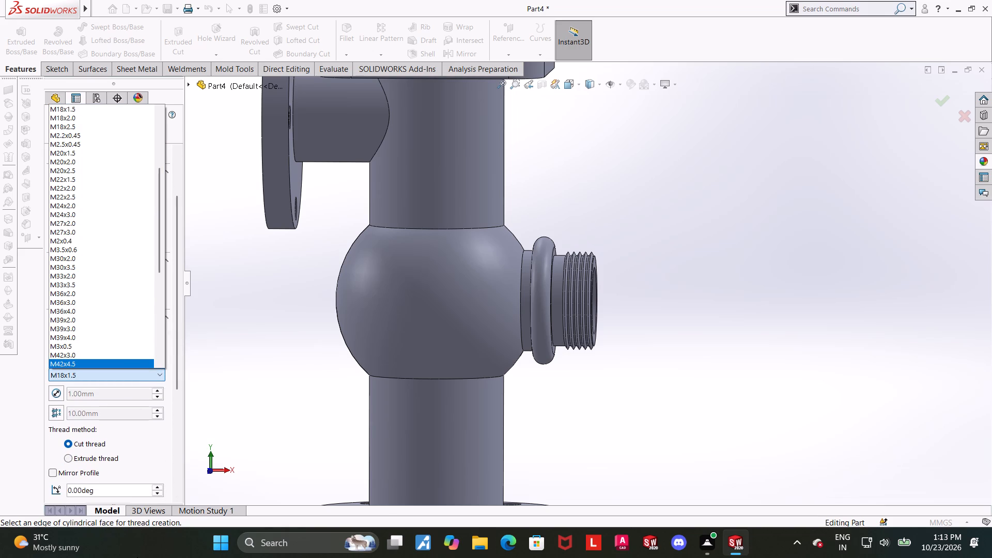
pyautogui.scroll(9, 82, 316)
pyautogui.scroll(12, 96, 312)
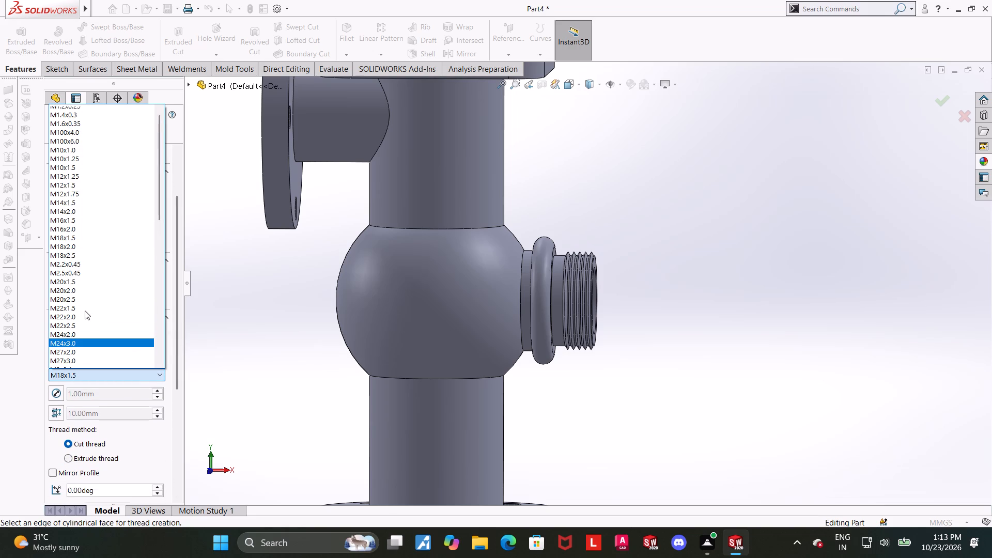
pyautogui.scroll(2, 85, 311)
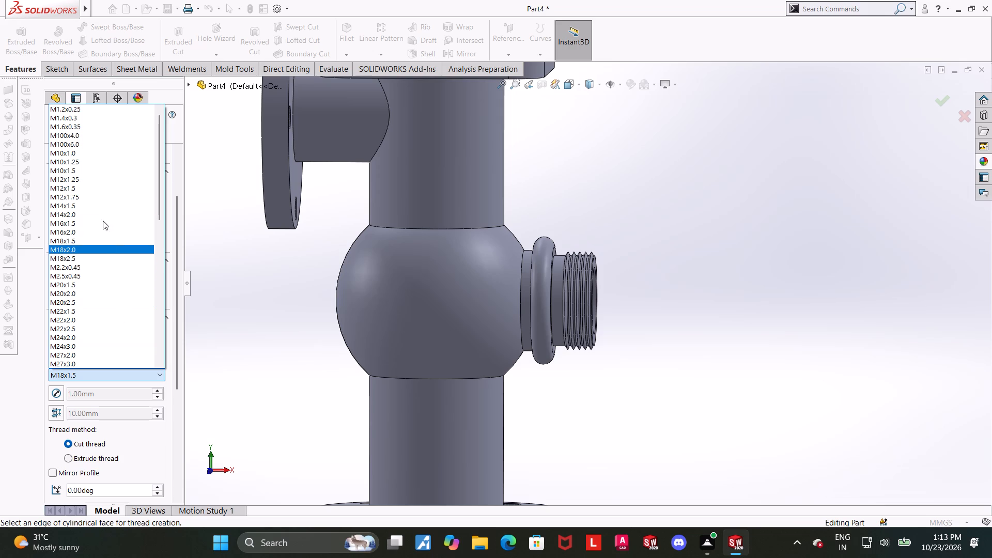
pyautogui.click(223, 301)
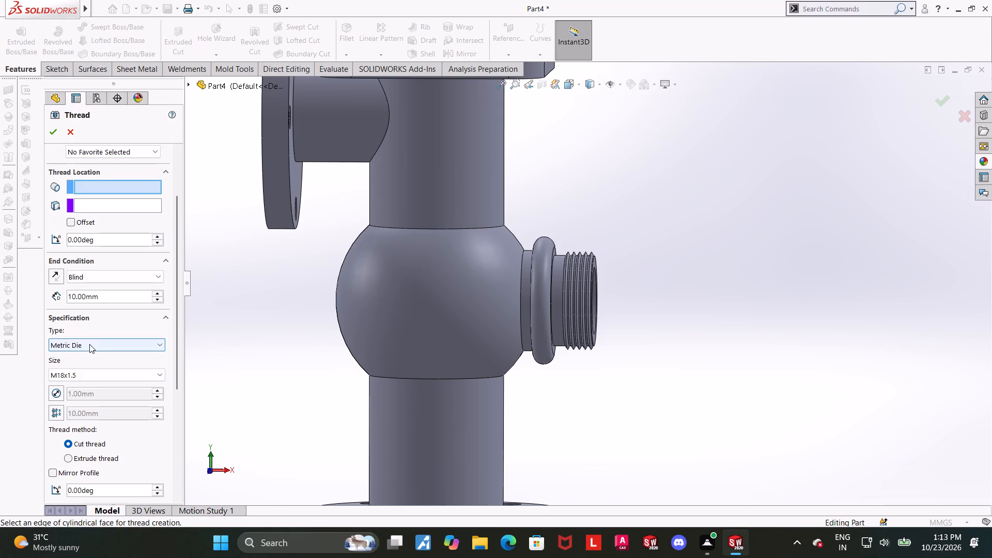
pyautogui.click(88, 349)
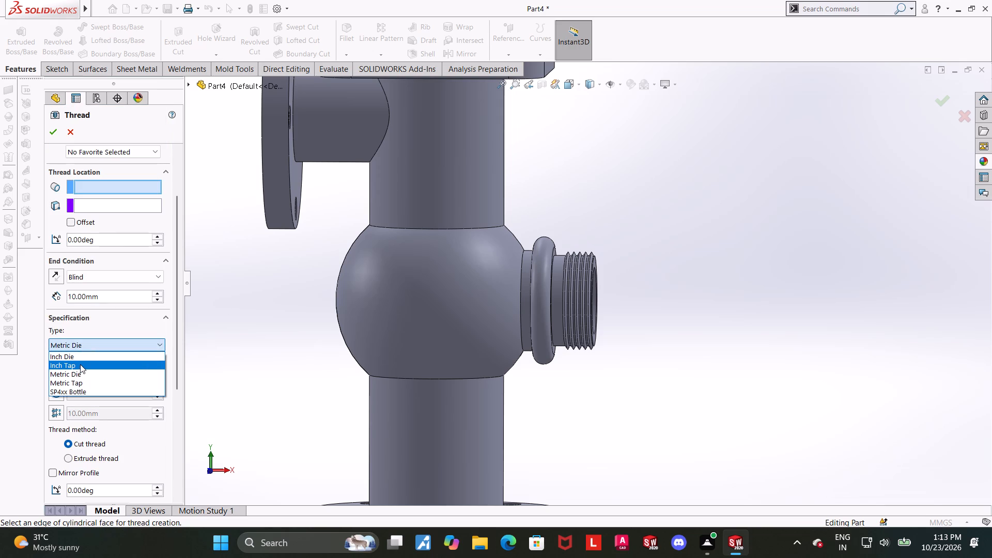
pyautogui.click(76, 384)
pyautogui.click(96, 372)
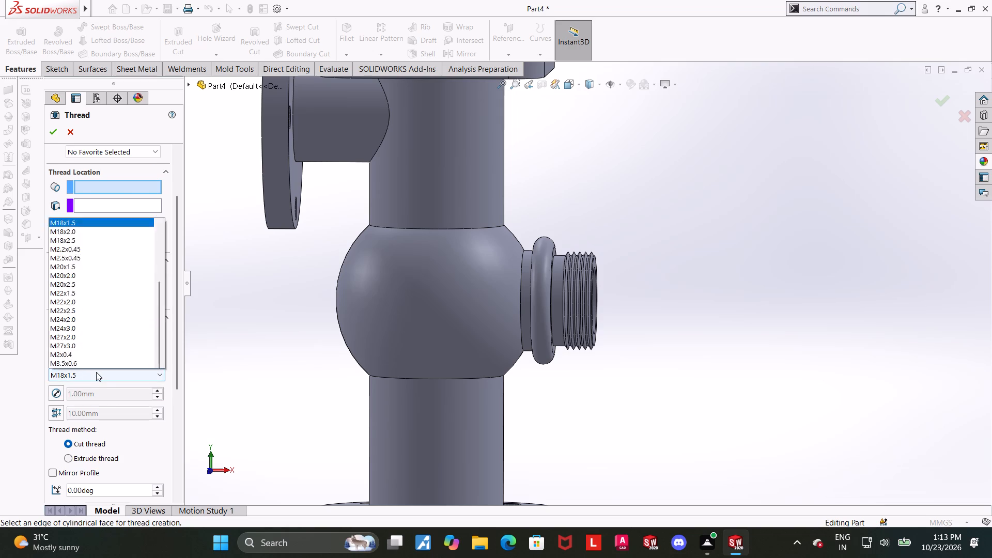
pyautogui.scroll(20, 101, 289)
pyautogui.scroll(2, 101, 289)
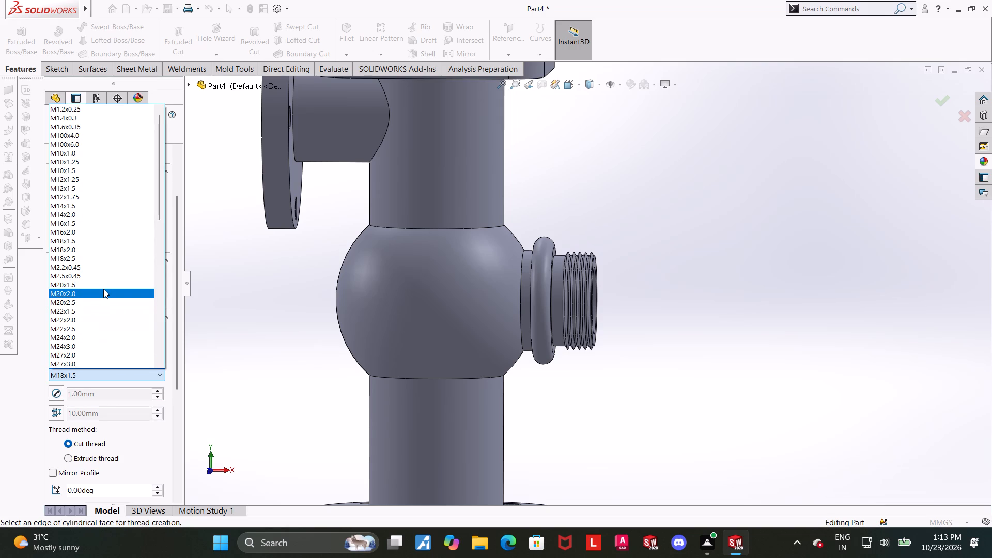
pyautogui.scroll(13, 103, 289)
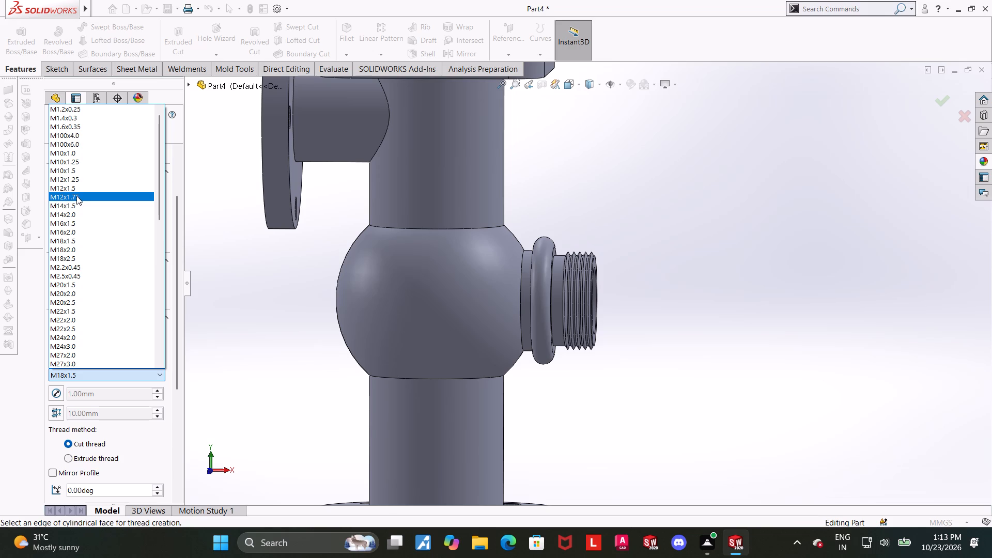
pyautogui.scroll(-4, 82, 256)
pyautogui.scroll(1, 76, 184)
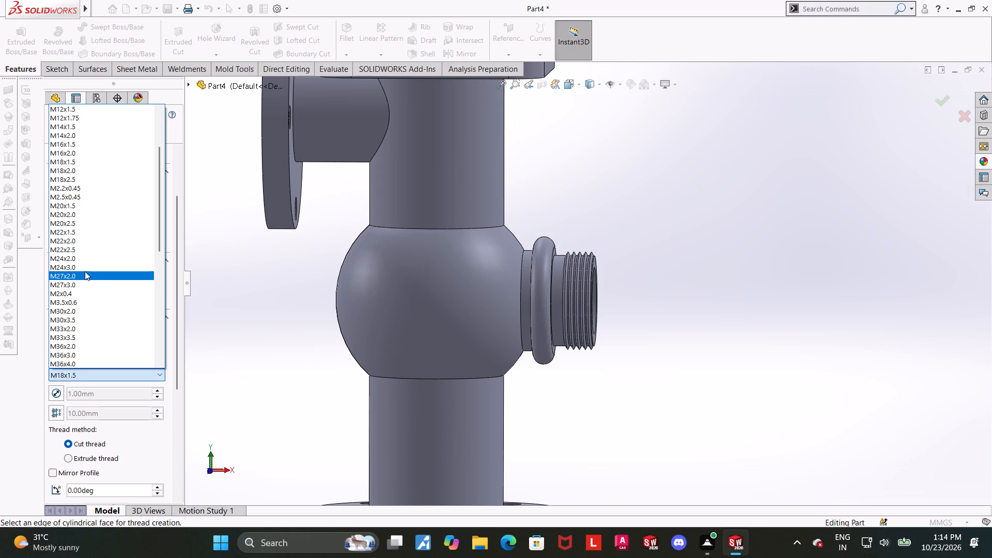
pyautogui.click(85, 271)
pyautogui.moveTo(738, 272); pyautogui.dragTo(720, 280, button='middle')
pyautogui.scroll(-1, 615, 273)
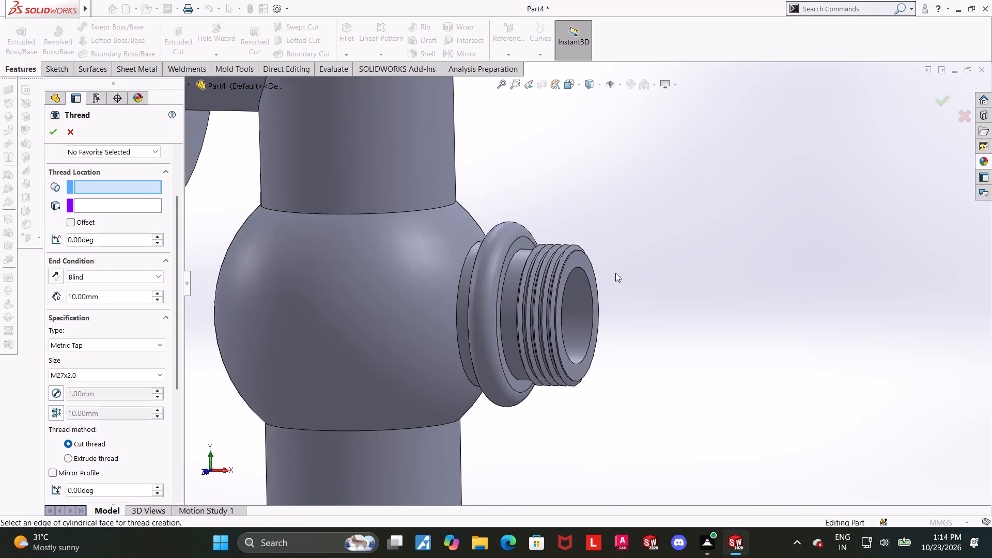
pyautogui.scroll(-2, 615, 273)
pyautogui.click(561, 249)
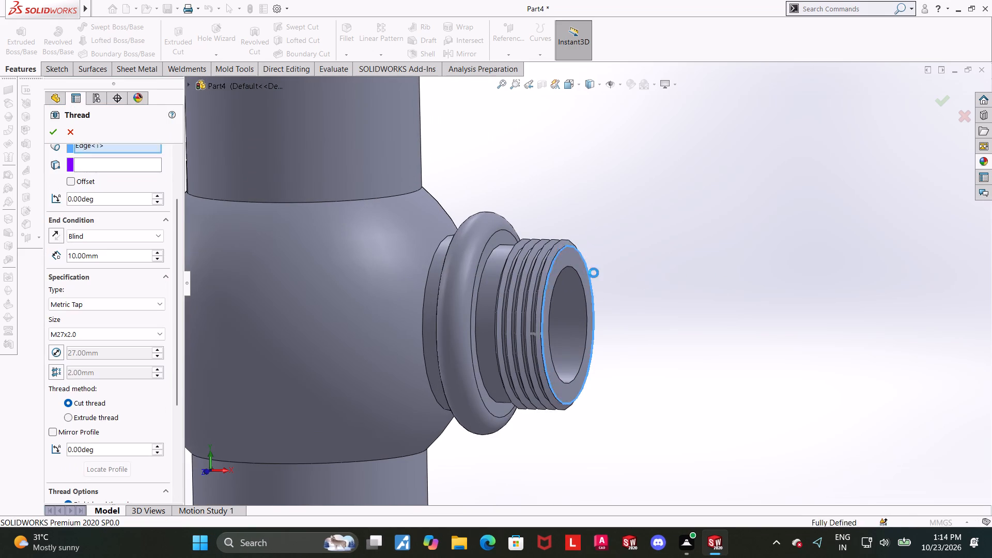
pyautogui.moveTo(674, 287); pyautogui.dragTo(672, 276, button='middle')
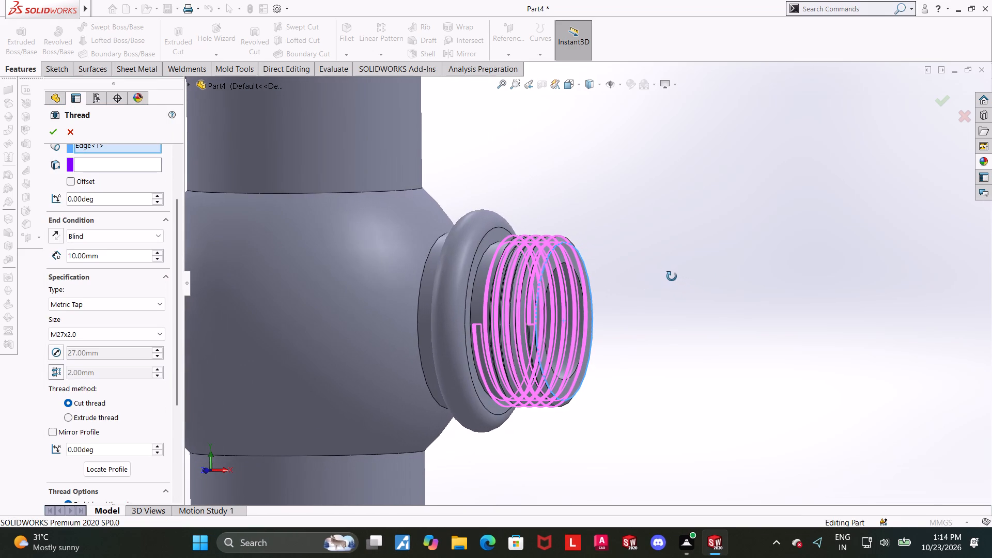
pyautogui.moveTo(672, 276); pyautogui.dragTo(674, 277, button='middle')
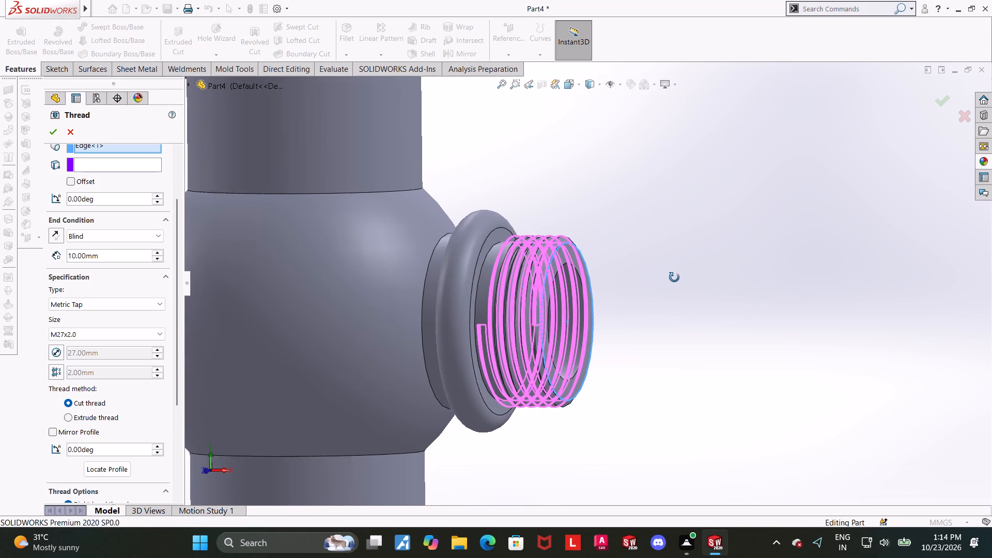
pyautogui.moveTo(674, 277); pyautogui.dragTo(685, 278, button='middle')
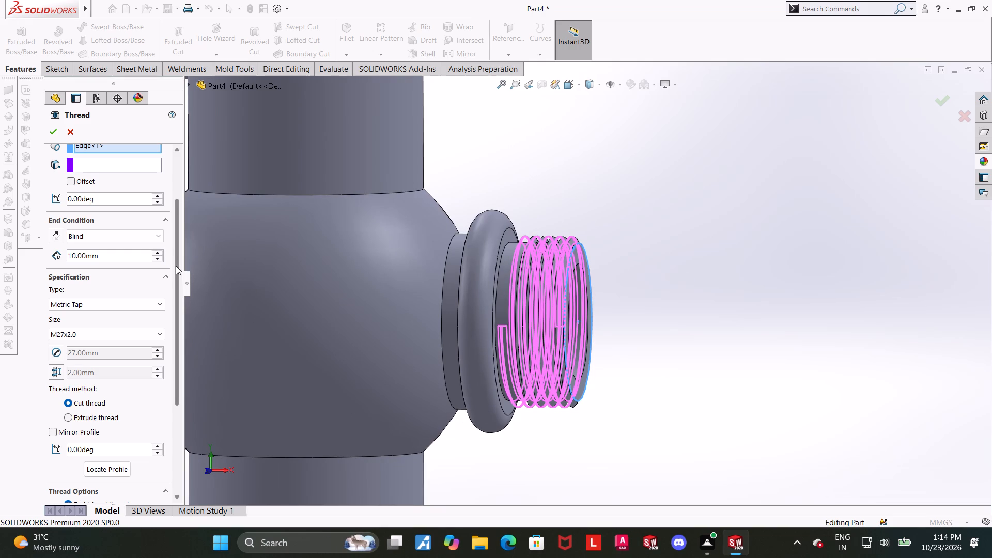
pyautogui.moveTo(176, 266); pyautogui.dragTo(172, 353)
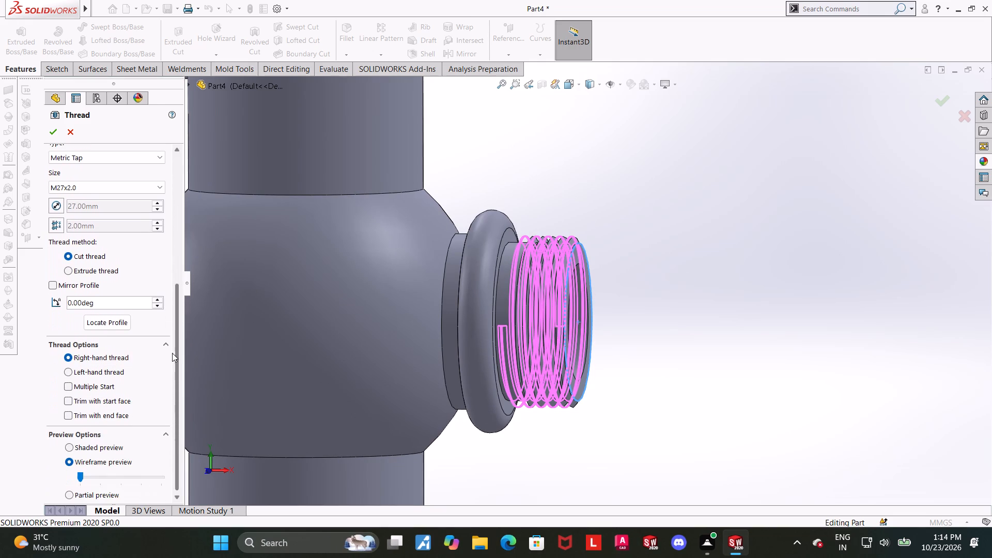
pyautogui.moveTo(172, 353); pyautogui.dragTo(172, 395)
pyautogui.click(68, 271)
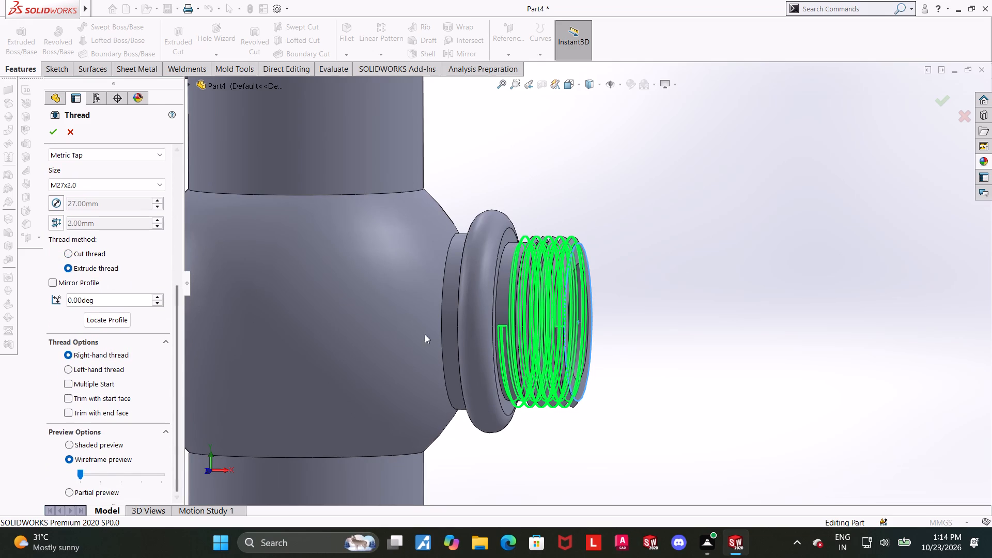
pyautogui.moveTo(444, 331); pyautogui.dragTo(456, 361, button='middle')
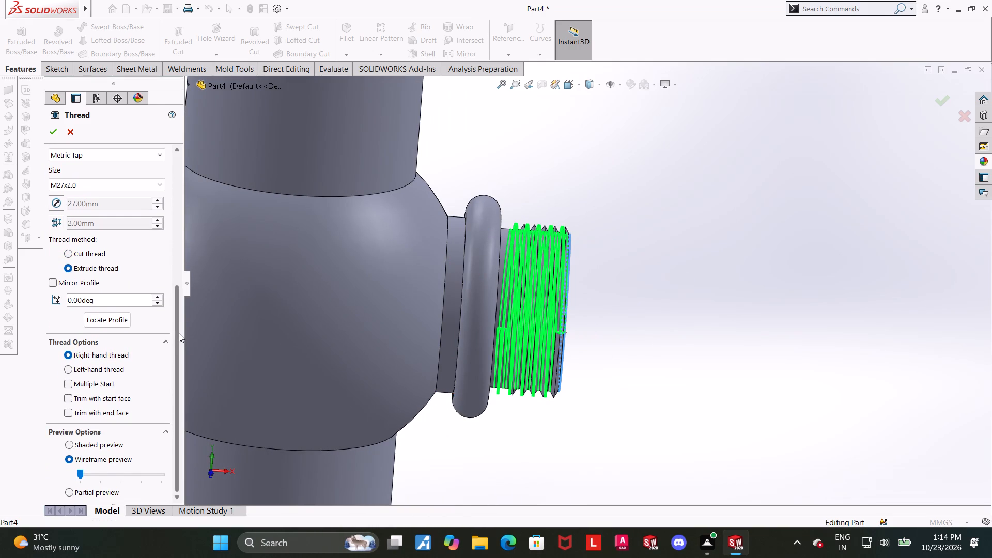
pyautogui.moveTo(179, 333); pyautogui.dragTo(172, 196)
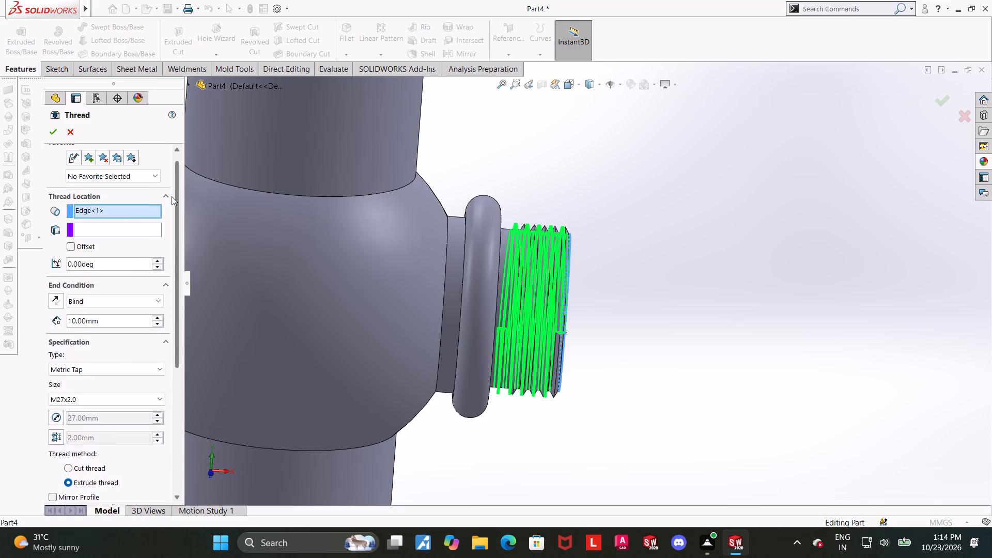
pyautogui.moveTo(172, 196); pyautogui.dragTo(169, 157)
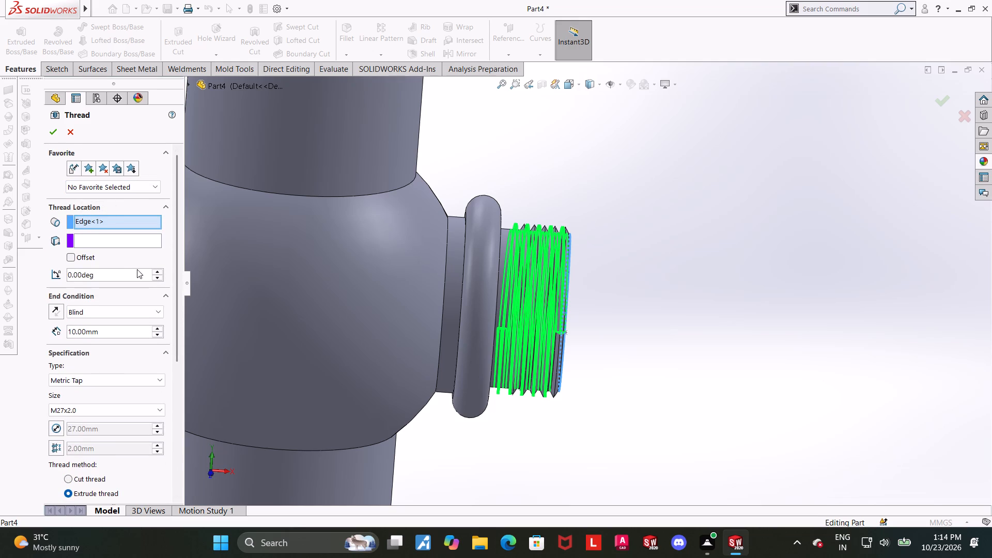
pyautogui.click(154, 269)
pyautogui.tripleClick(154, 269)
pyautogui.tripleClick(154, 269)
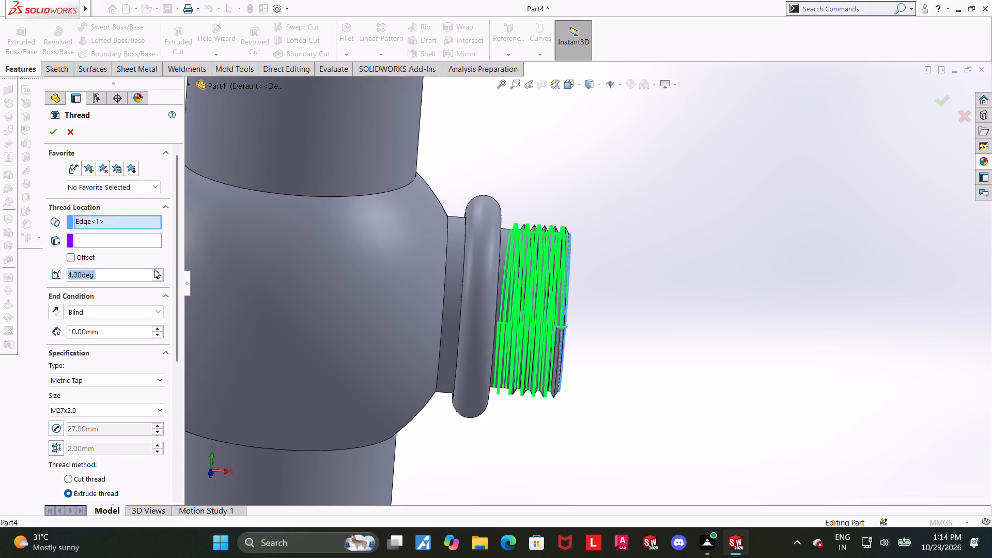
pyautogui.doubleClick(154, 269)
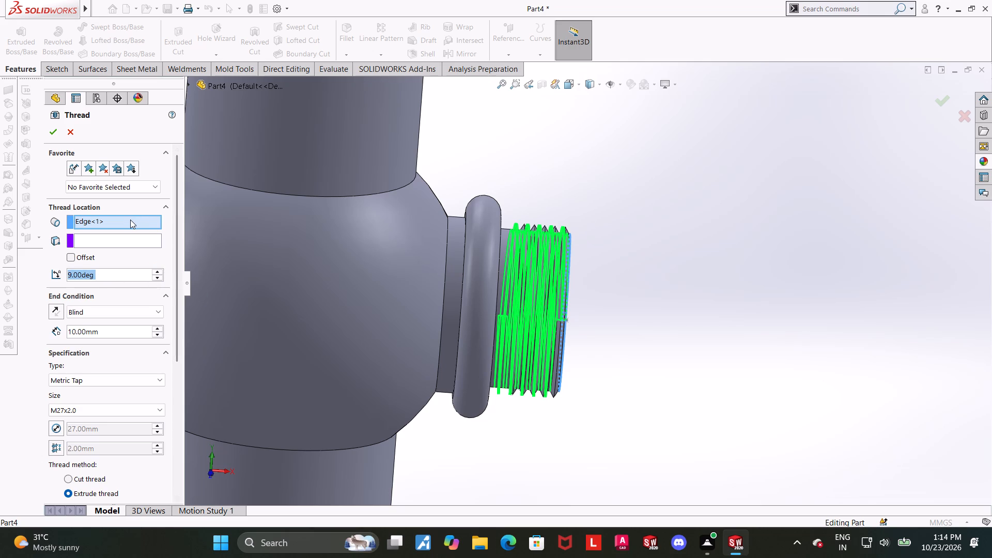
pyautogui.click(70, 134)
# Examine the side boss's thread ridges and bead from several angles, finishing with the whole valve body.
pyautogui.moveTo(688, 314); pyautogui.dragTo(709, 305, button='middle')
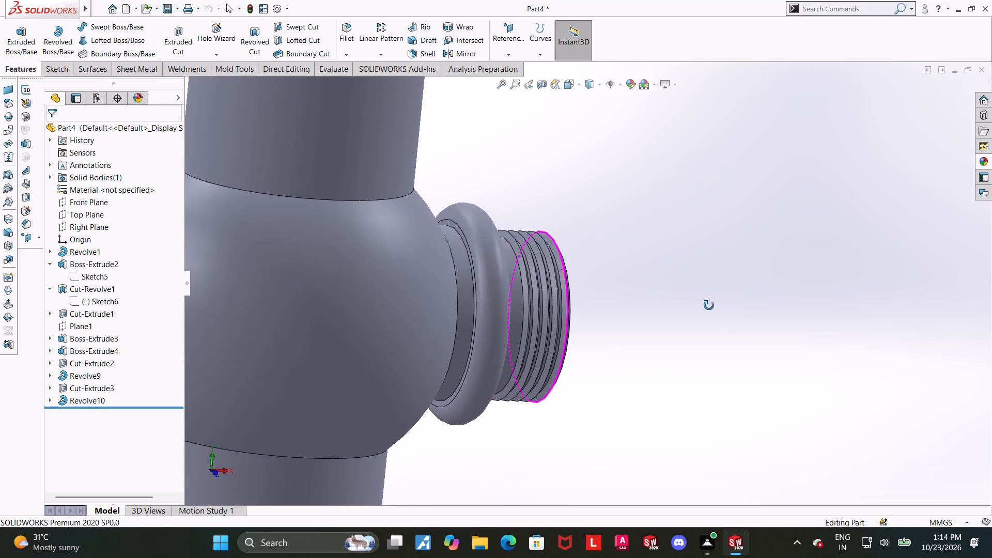
pyautogui.moveTo(709, 305); pyautogui.dragTo(663, 300, button='middle')
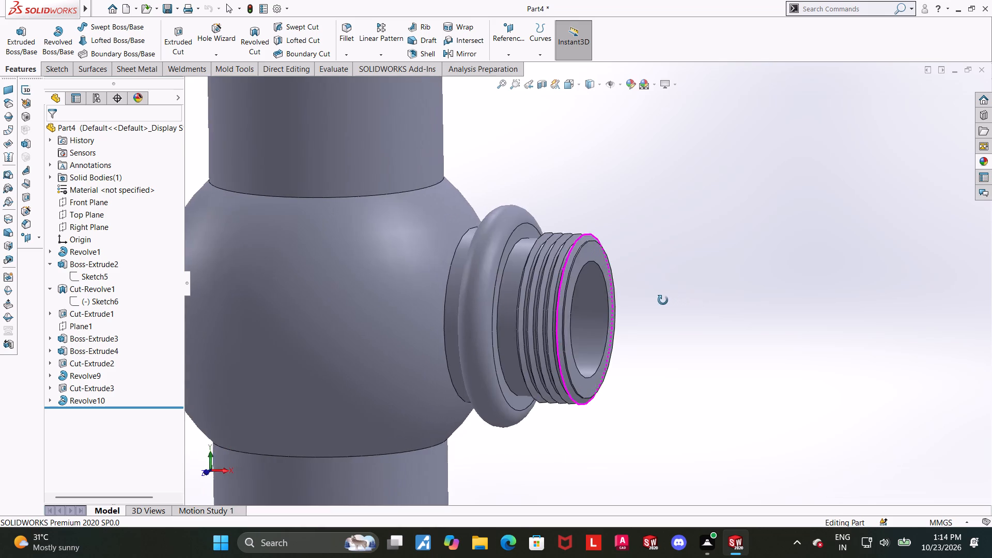
pyautogui.moveTo(663, 300); pyautogui.dragTo(664, 290, button='middle')
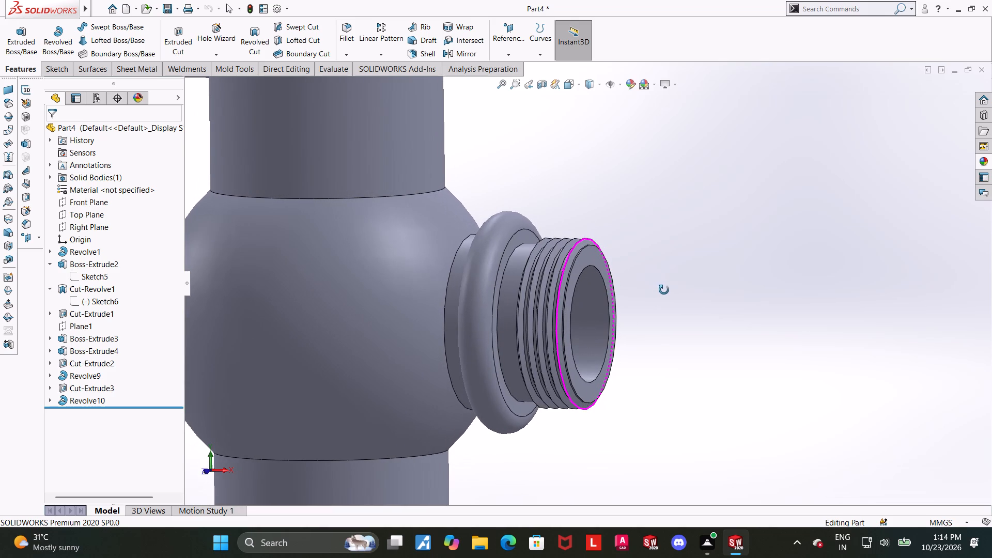
pyautogui.moveTo(664, 290); pyautogui.dragTo(660, 291, button='middle')
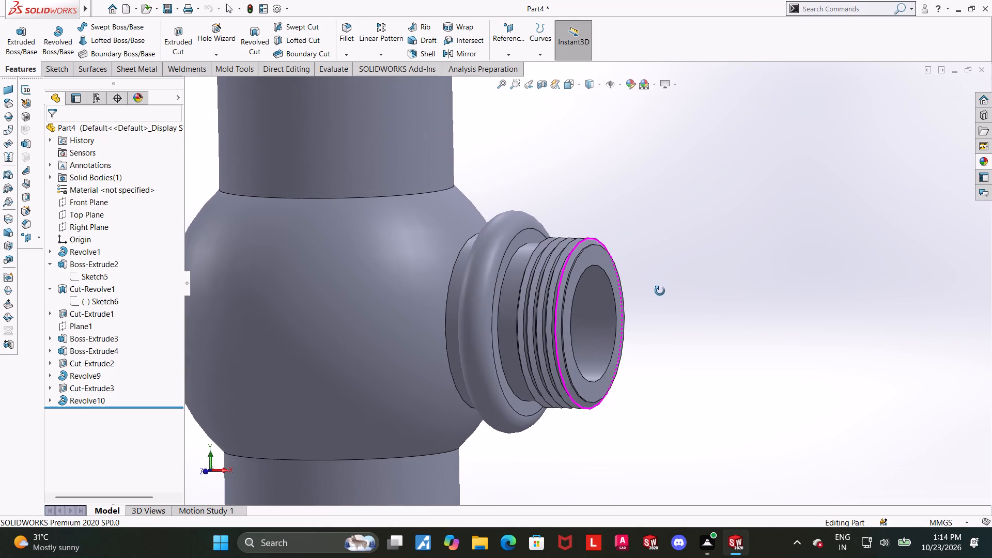
pyautogui.moveTo(660, 291); pyautogui.dragTo(683, 281, button='middle')
pyautogui.moveTo(685, 282); pyautogui.dragTo(696, 292, button='middle')
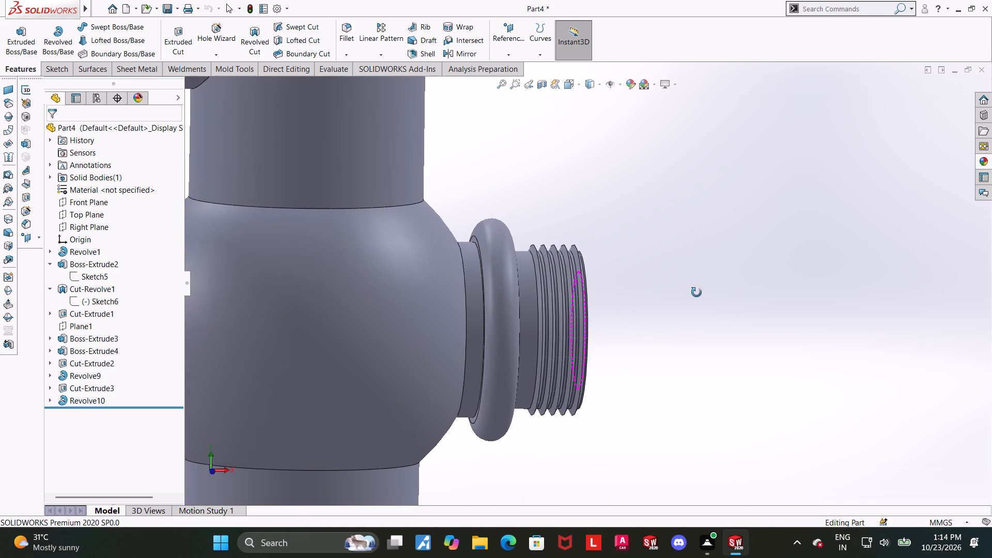
pyautogui.moveTo(696, 292); pyautogui.dragTo(694, 294, button='middle')
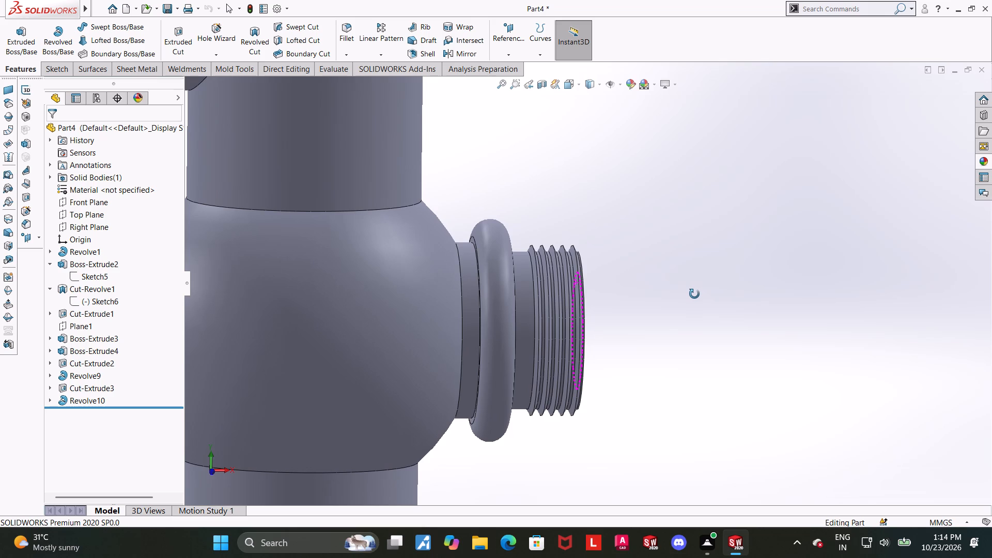
pyautogui.moveTo(694, 294); pyautogui.dragTo(686, 305, button='middle')
pyautogui.moveTo(685, 307); pyautogui.dragTo(699, 306, button='middle')
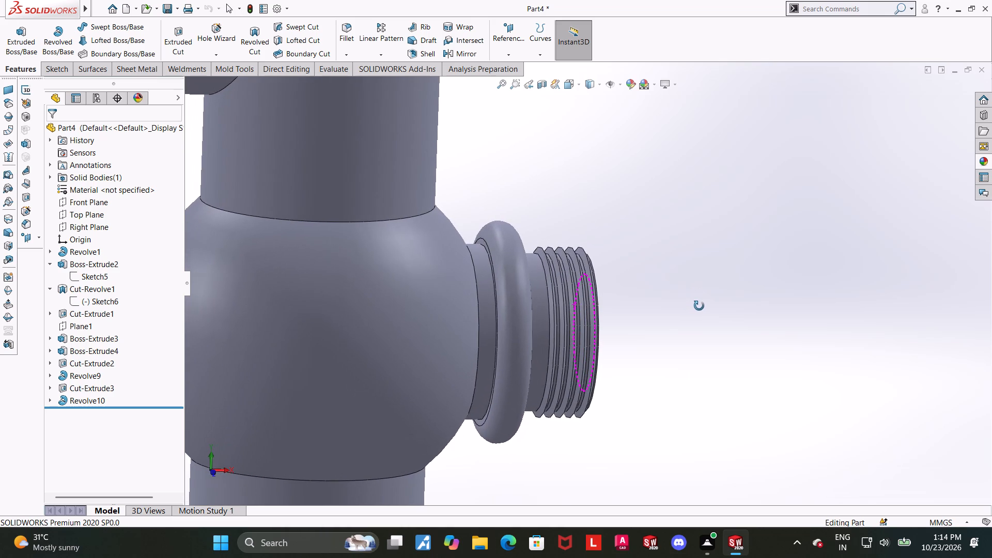
pyautogui.moveTo(699, 306); pyautogui.dragTo(695, 304, button='middle')
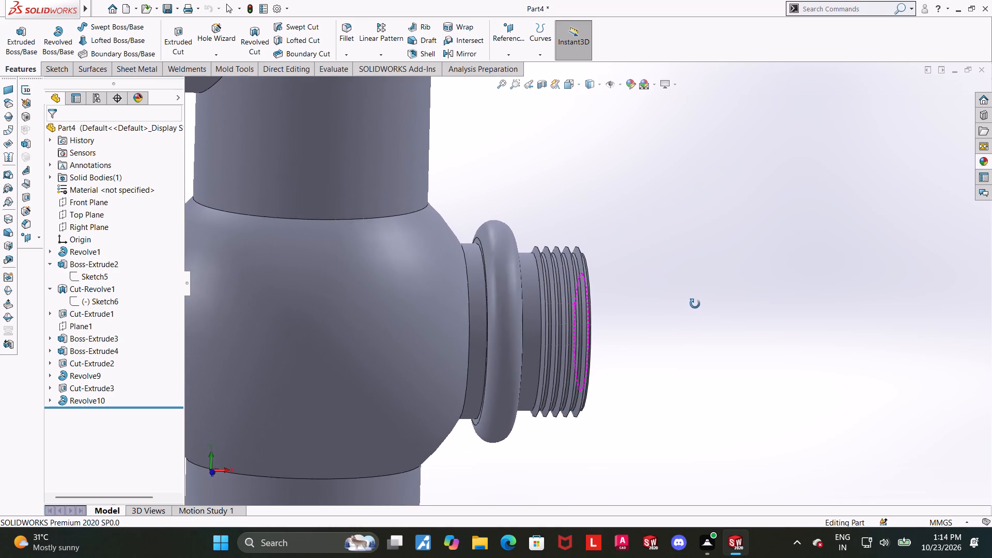
pyautogui.moveTo(695, 304); pyautogui.dragTo(738, 297, button='middle')
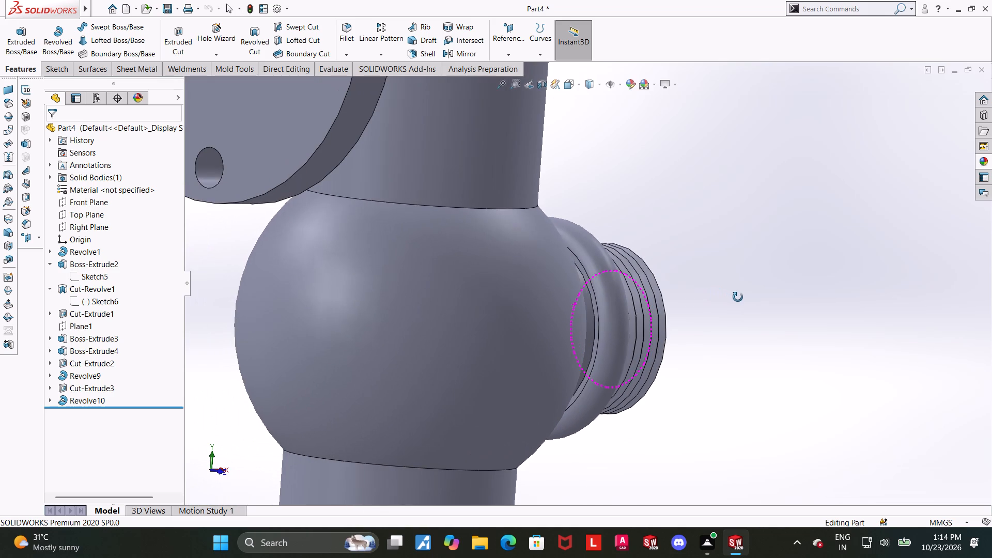
pyautogui.moveTo(738, 297); pyautogui.dragTo(718, 335, button='middle')
pyautogui.scroll(4, 715, 335)
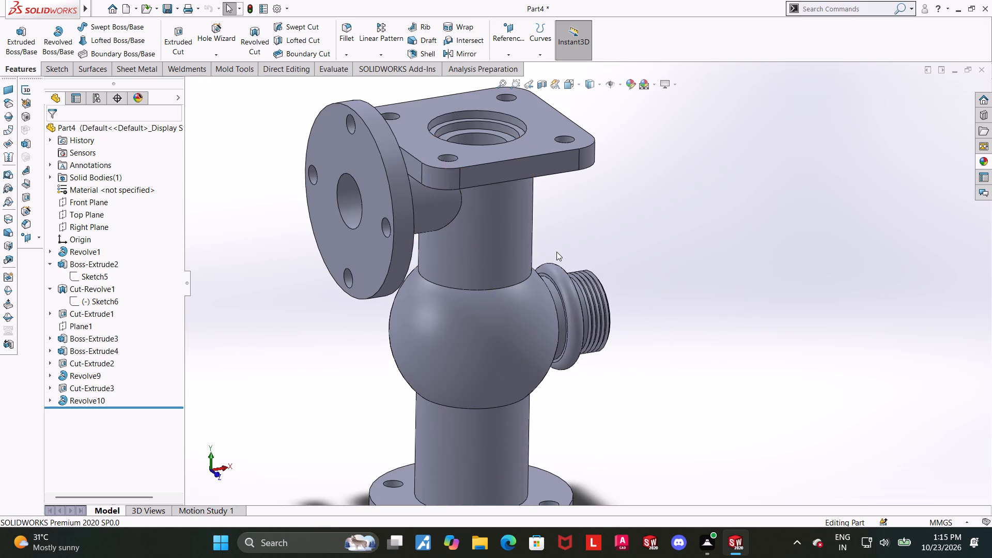
# Show the valve body in front view and section it along the Front Plane with no offset.
pyautogui.click(566, 87)
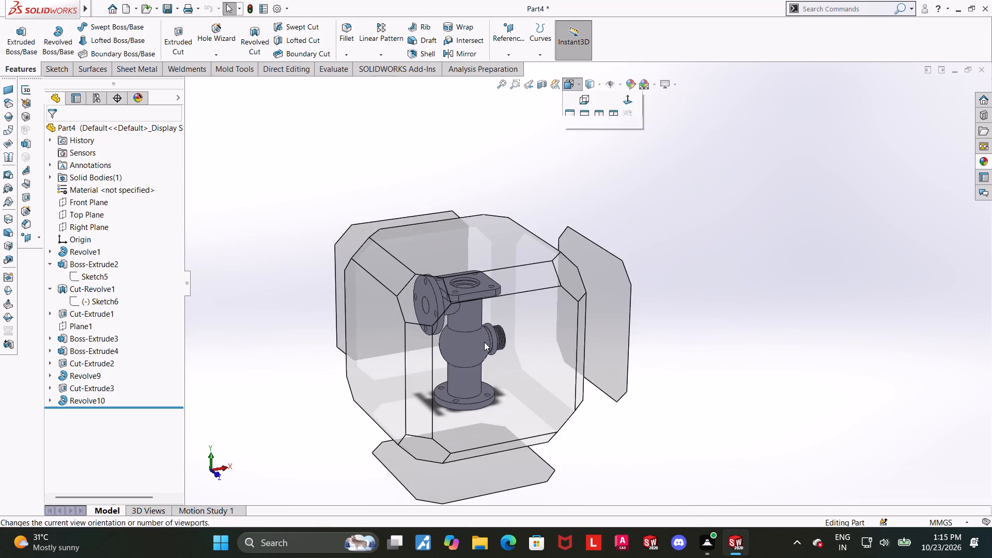
pyautogui.click(484, 344)
pyautogui.click(539, 82)
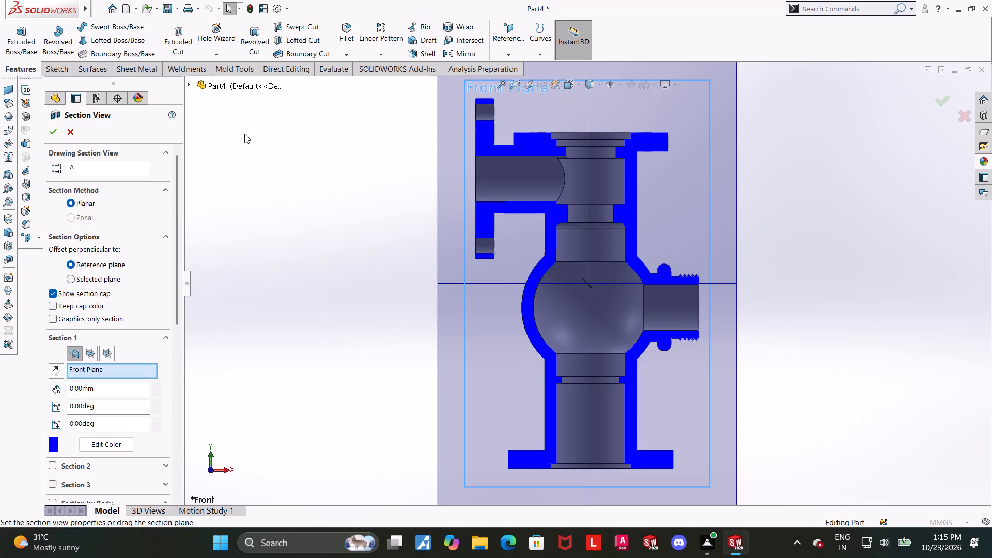
pyautogui.click(56, 131)
pyautogui.click(786, 244)
# Examine the sectioned upper bore and check the upper profile dimensions in the main body revolve's sketch, leaving the sketch unedited.
pyautogui.scroll(-2, 638, 156)
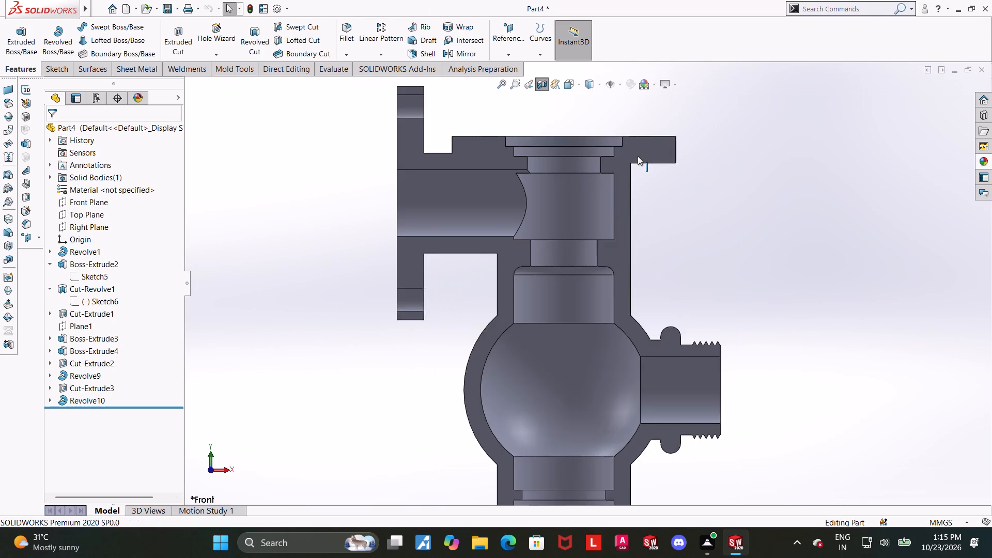
pyautogui.scroll(-2, 594, 171)
pyautogui.scroll(-2, 620, 224)
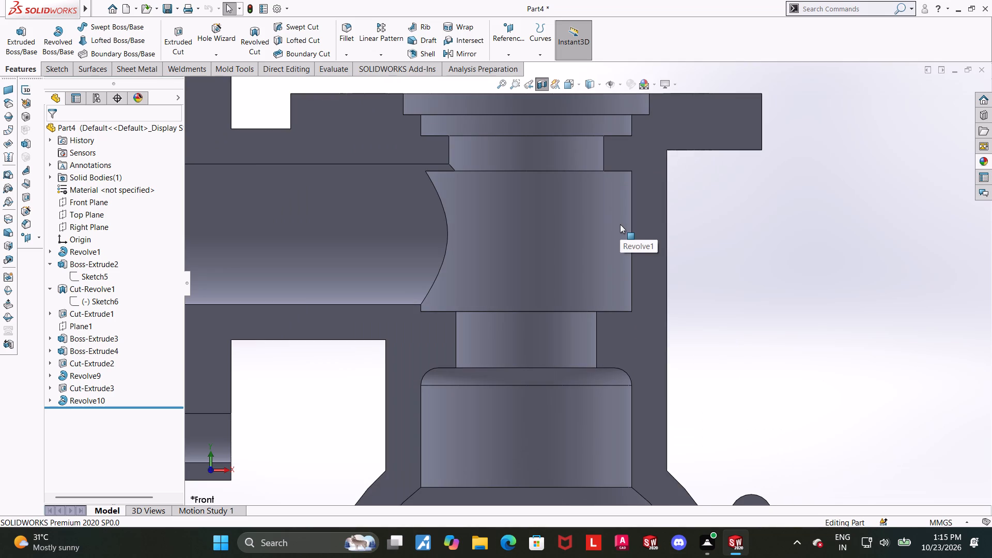
pyautogui.click(787, 302)
pyautogui.scroll(1, 786, 302)
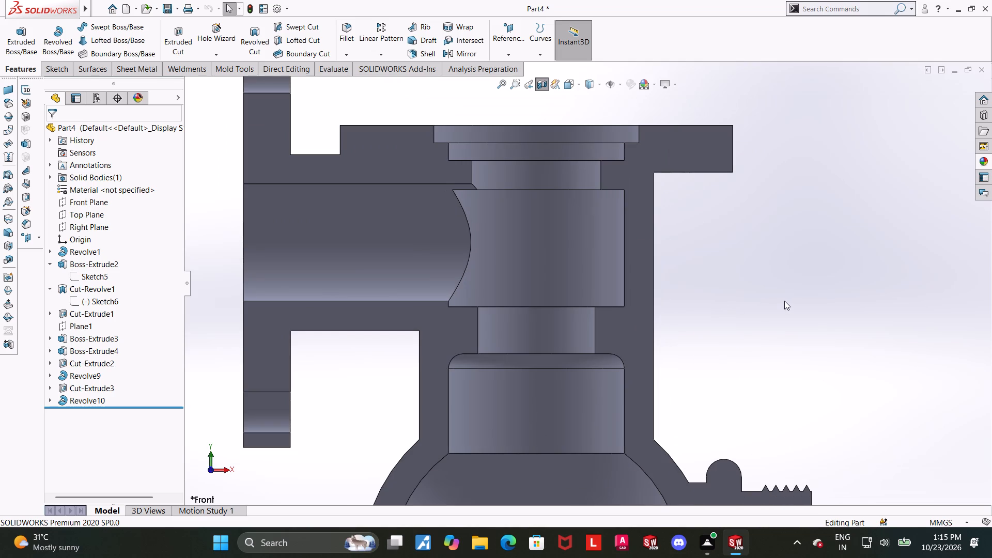
pyautogui.scroll(-1, 699, 242)
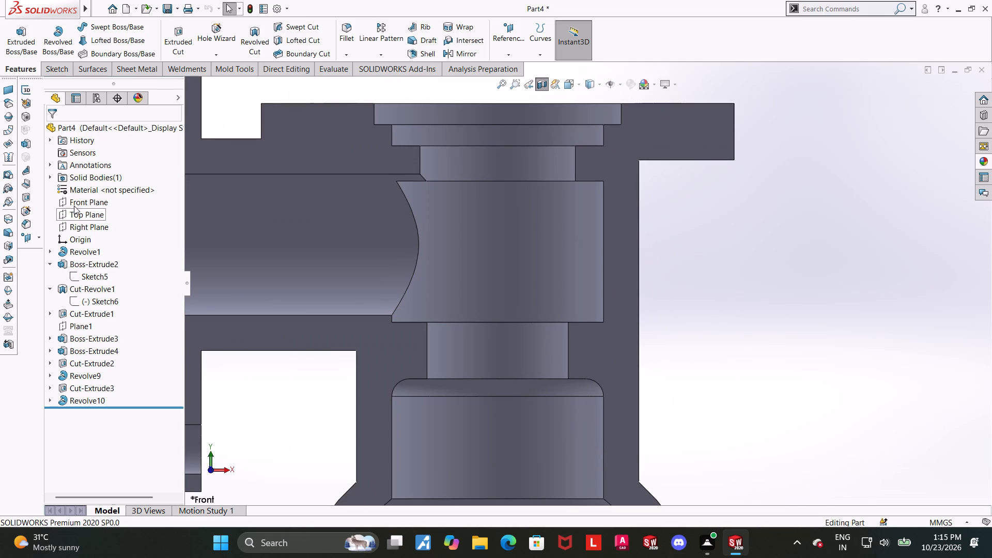
pyautogui.click(56, 247)
pyautogui.click(75, 269)
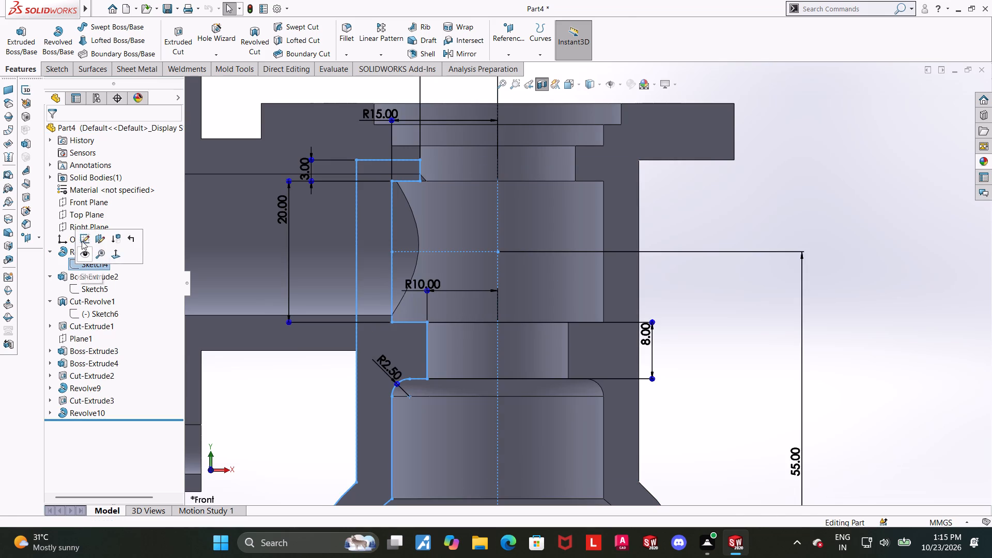
pyautogui.click(82, 241)
pyautogui.scroll(2, 482, 288)
pyautogui.click(843, 339)
pyautogui.scroll(1, 806, 334)
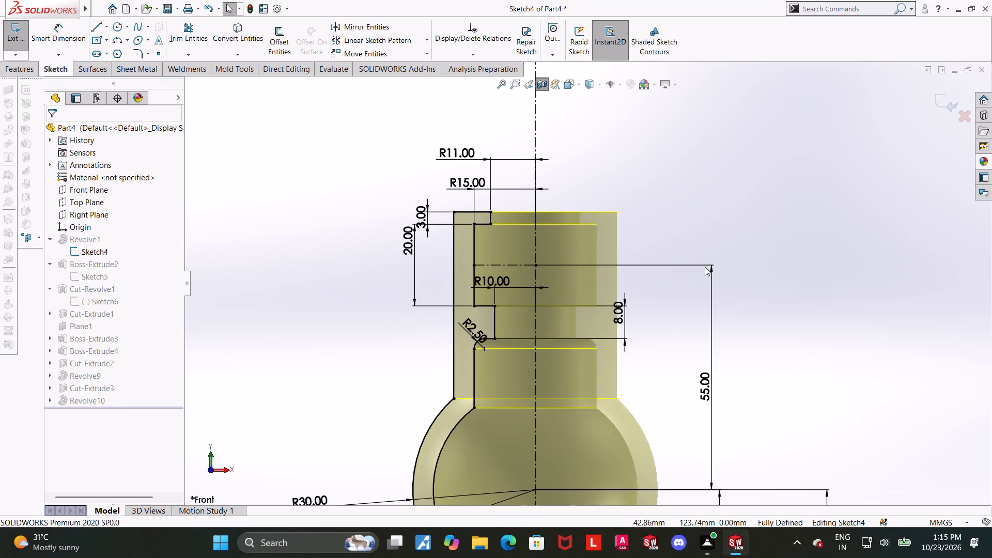
pyautogui.scroll(-1, 579, 240)
pyautogui.scroll(-2, 497, 209)
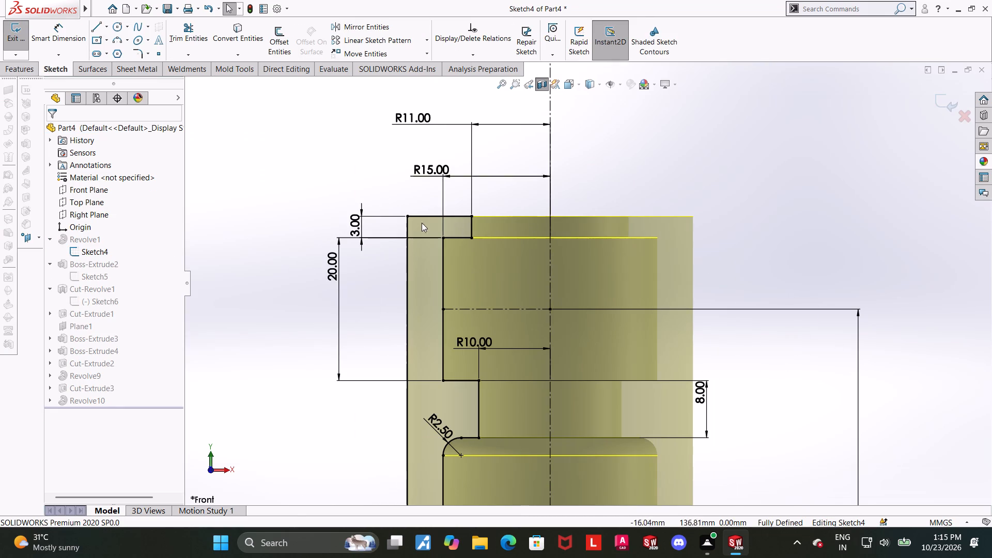
pyautogui.click(939, 98)
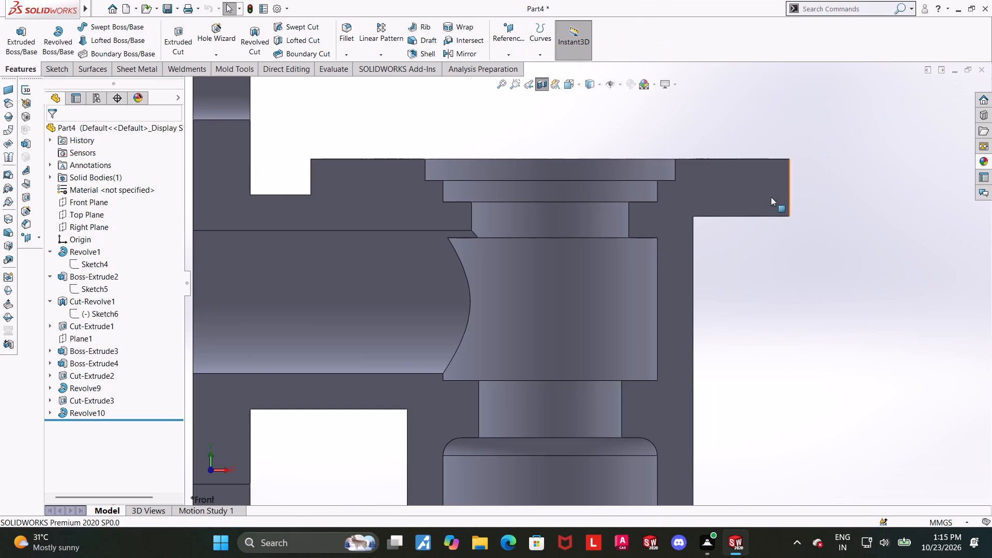
# Show the side port extrusion's sketch and examine its circles against the sectioned flange and bore.
pyautogui.scroll(2, 524, 233)
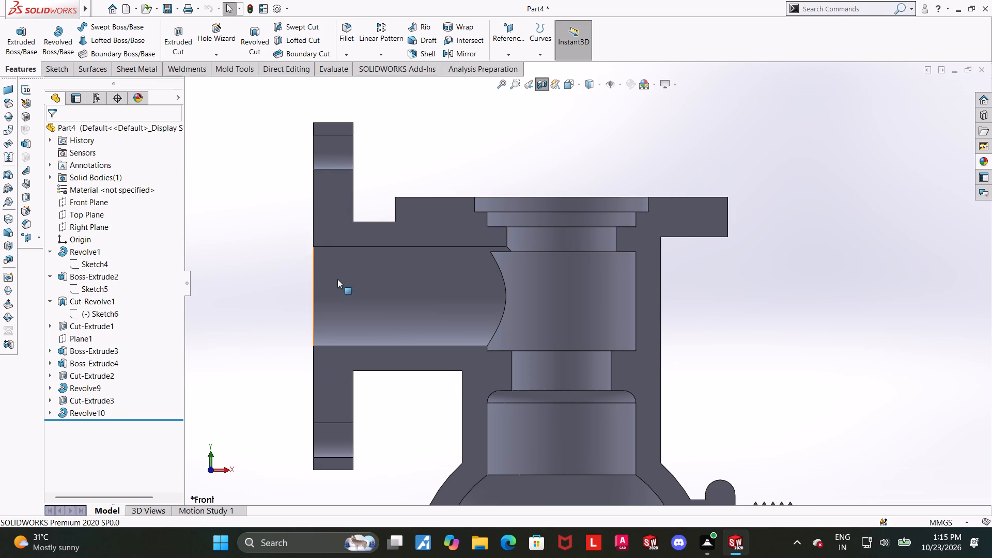
pyautogui.click(56, 374)
pyautogui.click(63, 374)
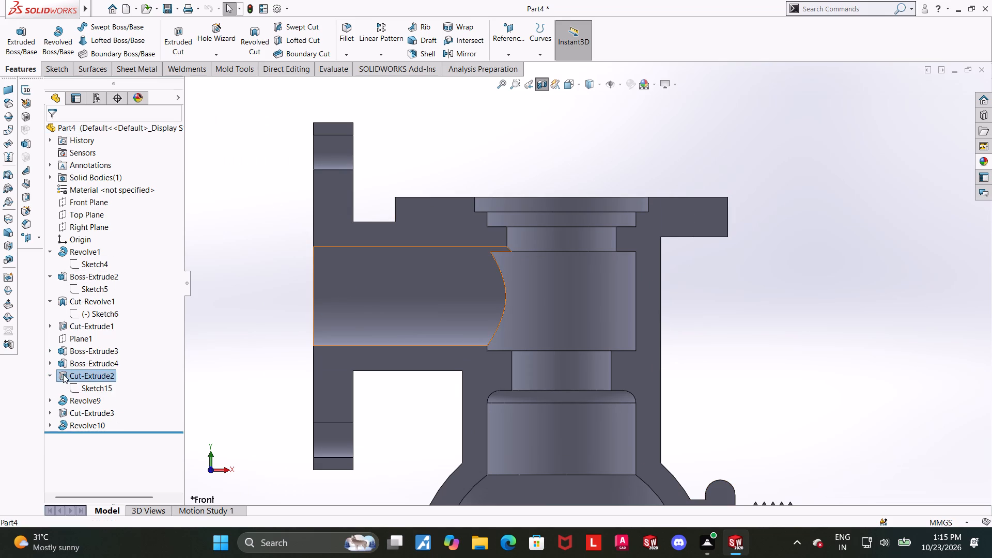
pyautogui.click(285, 312)
pyautogui.scroll(1, 286, 317)
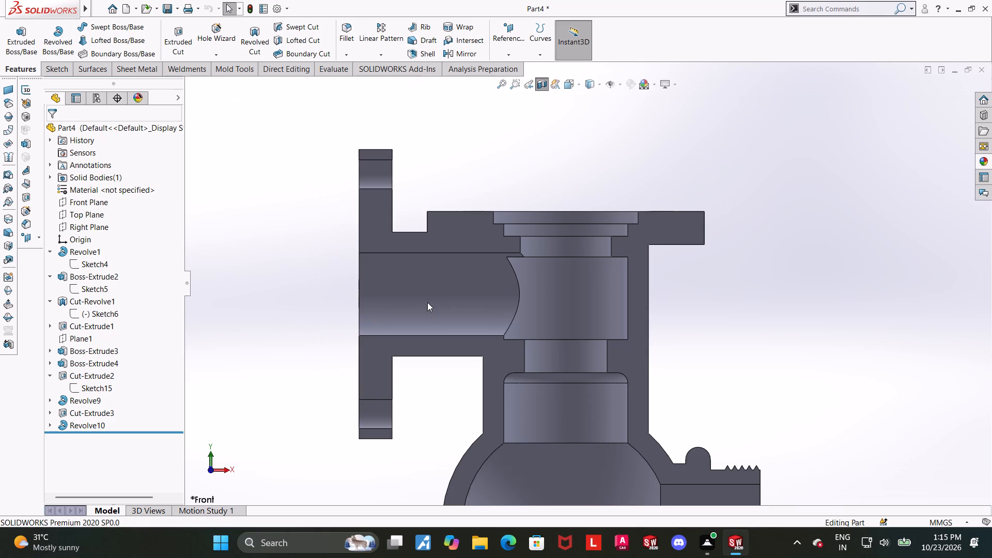
pyautogui.click(64, 355)
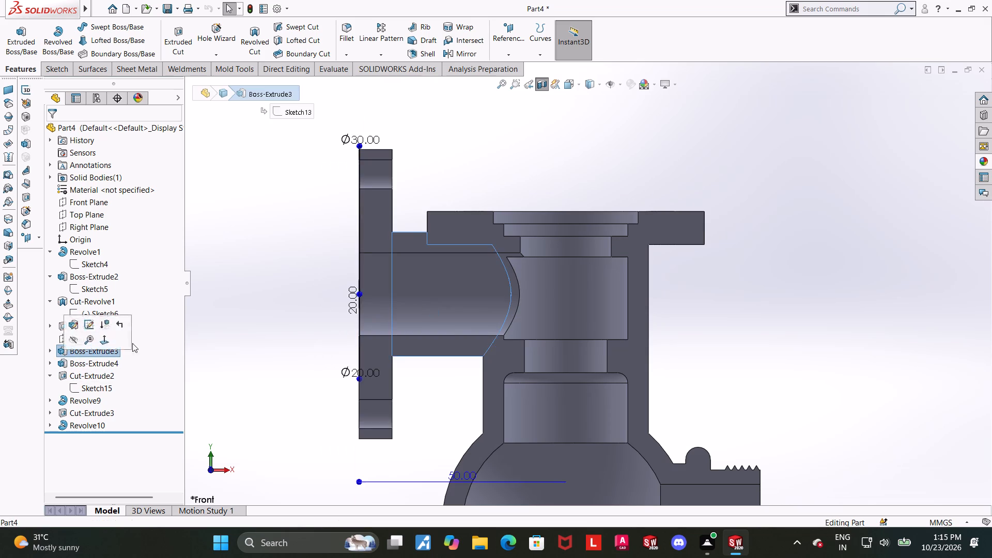
pyautogui.scroll(-1, 423, 274)
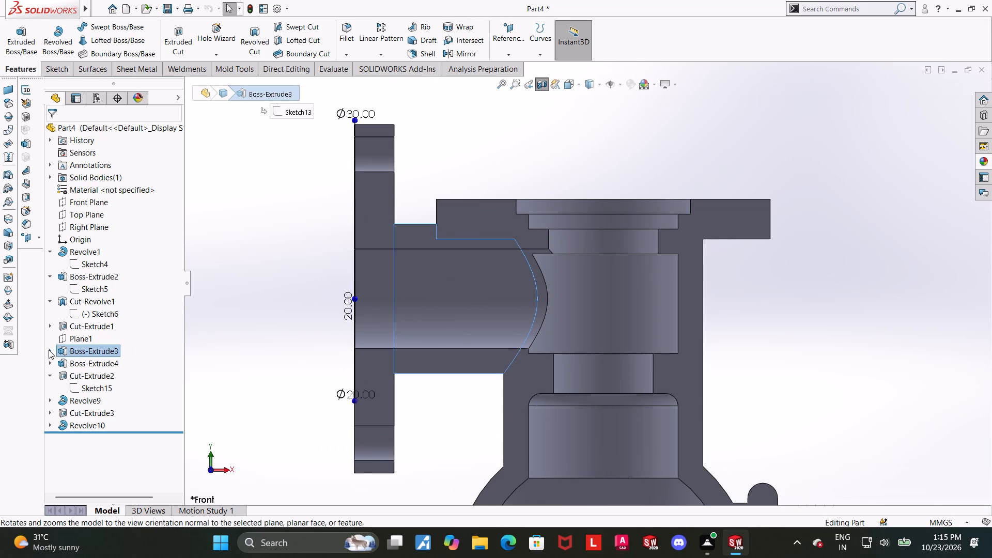
pyautogui.click(49, 350)
pyautogui.click(72, 363)
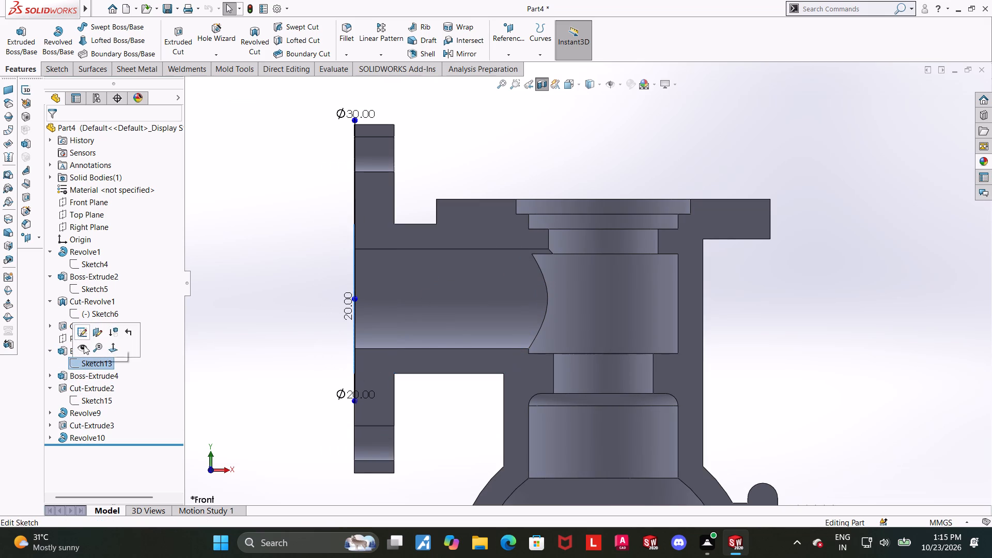
pyautogui.click(84, 345)
pyautogui.click(280, 322)
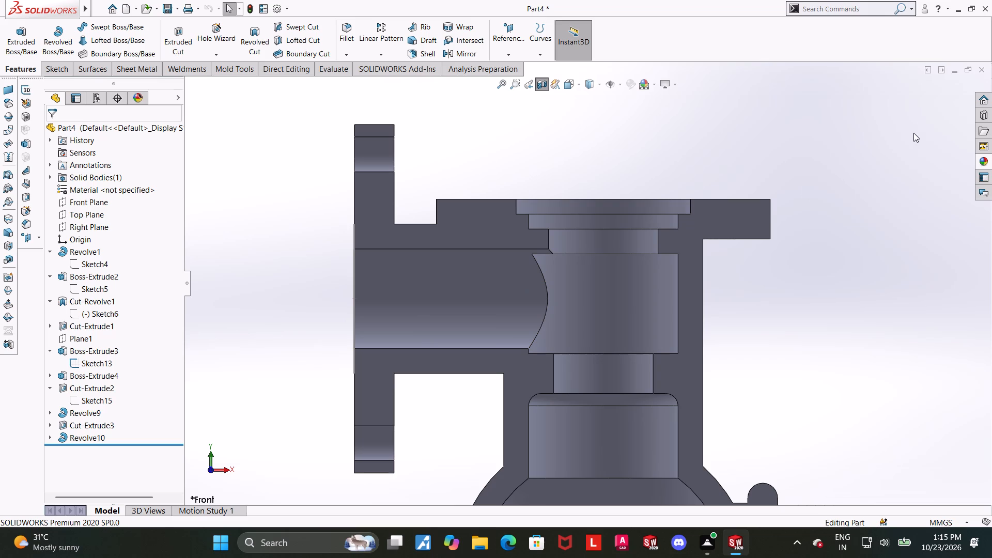
pyautogui.moveTo(409, 283); pyautogui.dragTo(444, 300, button='middle')
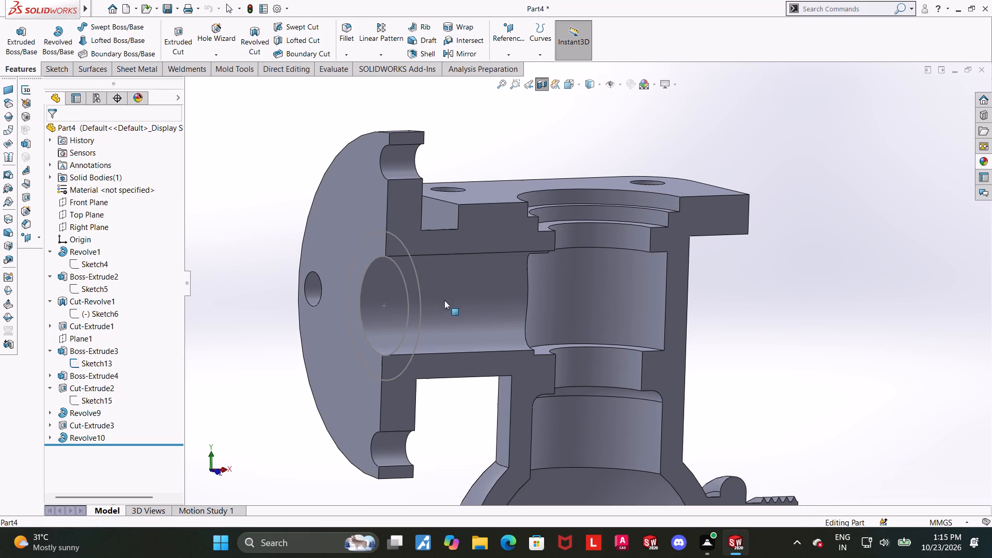
pyautogui.click(87, 366)
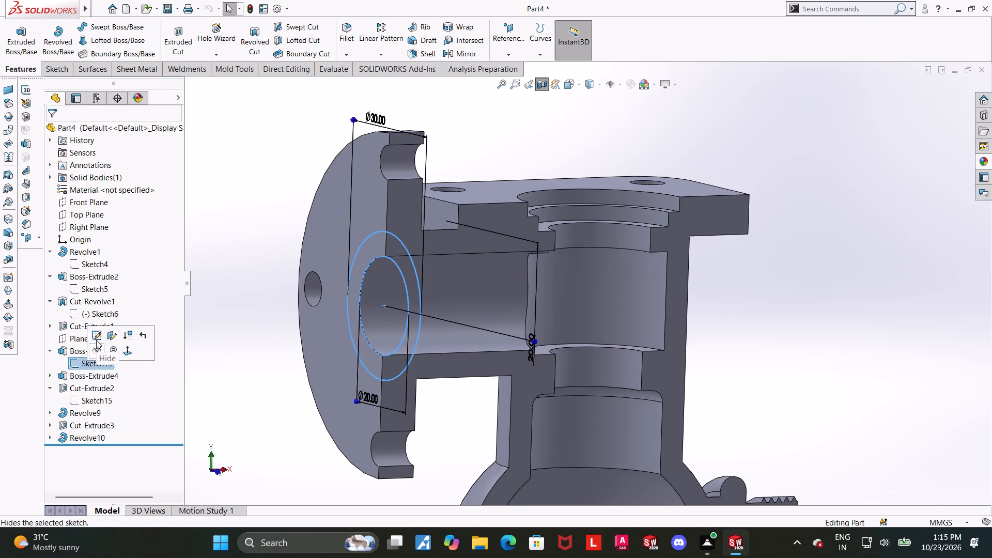
pyautogui.moveTo(531, 309); pyautogui.dragTo(580, 286, button='middle')
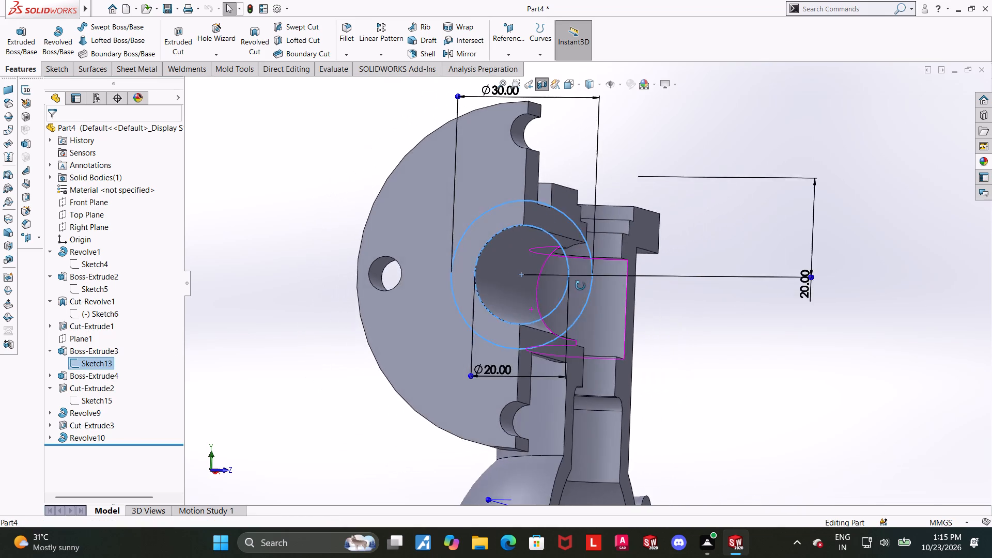
pyautogui.moveTo(580, 286); pyautogui.dragTo(575, 314, button='middle')
pyautogui.click(807, 147)
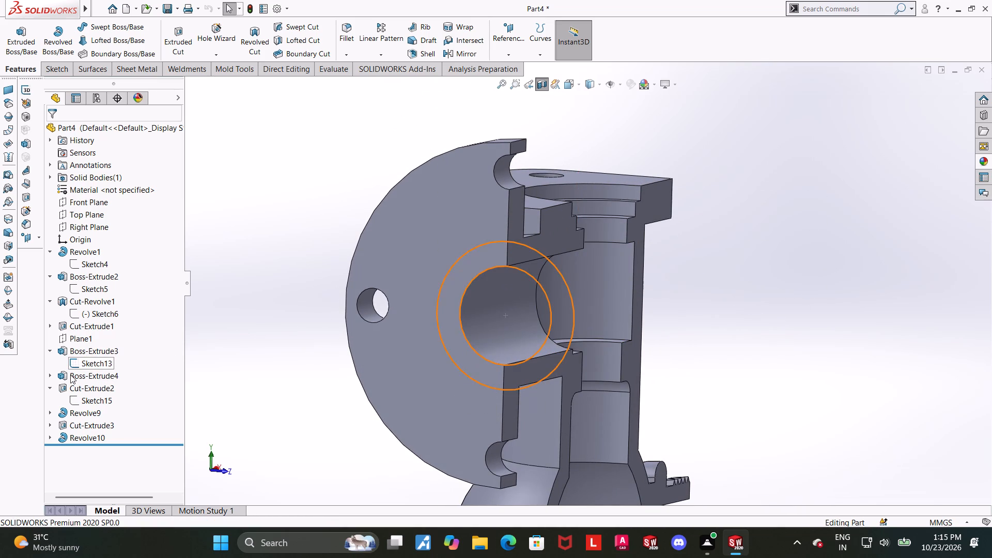
# Open the side port extrusion's sketch and examine its circles and dimensions in left and angled views, leaving it unedited.
pyautogui.click(75, 367)
pyautogui.click(88, 340)
pyautogui.moveTo(898, 344); pyautogui.dragTo(874, 351, button='middle')
pyautogui.click(564, 86)
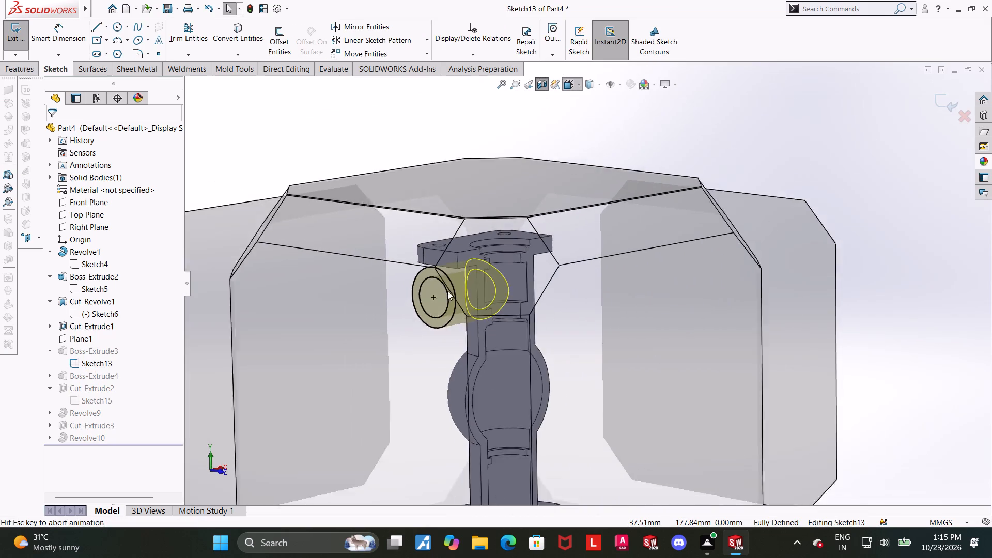
pyautogui.click(387, 313)
pyautogui.scroll(-2, 676, 217)
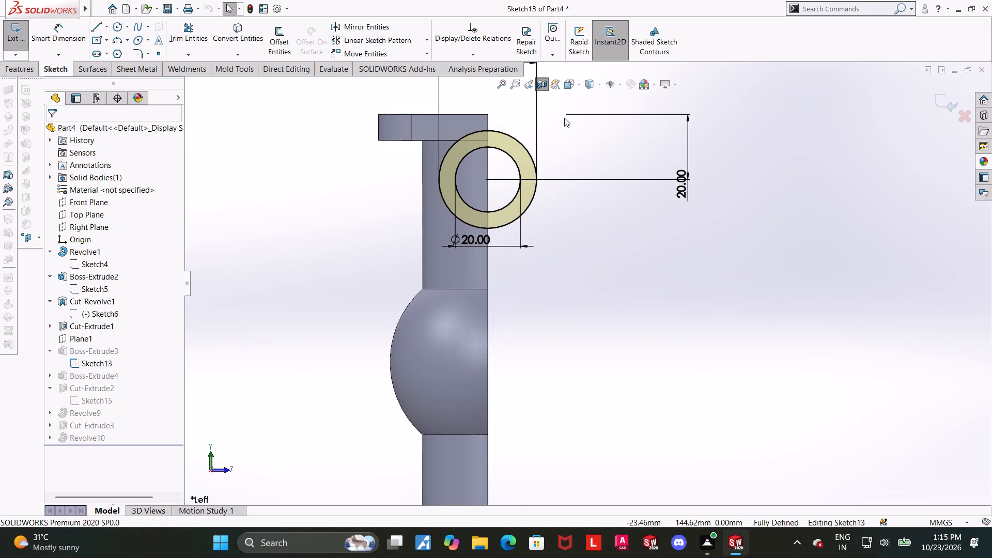
pyautogui.scroll(-3, 562, 111)
pyautogui.scroll(2, 561, 114)
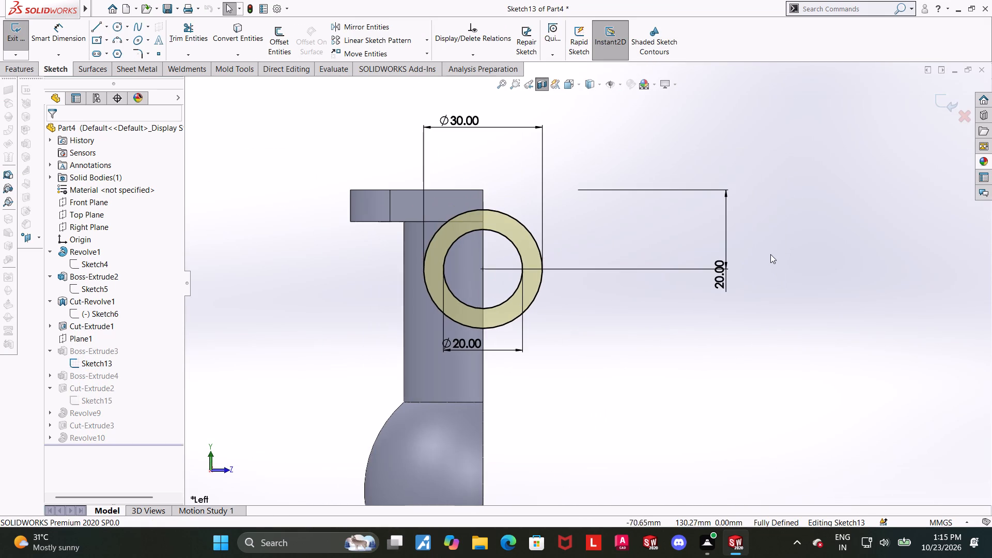
pyautogui.moveTo(767, 256); pyautogui.dragTo(711, 260, button='middle')
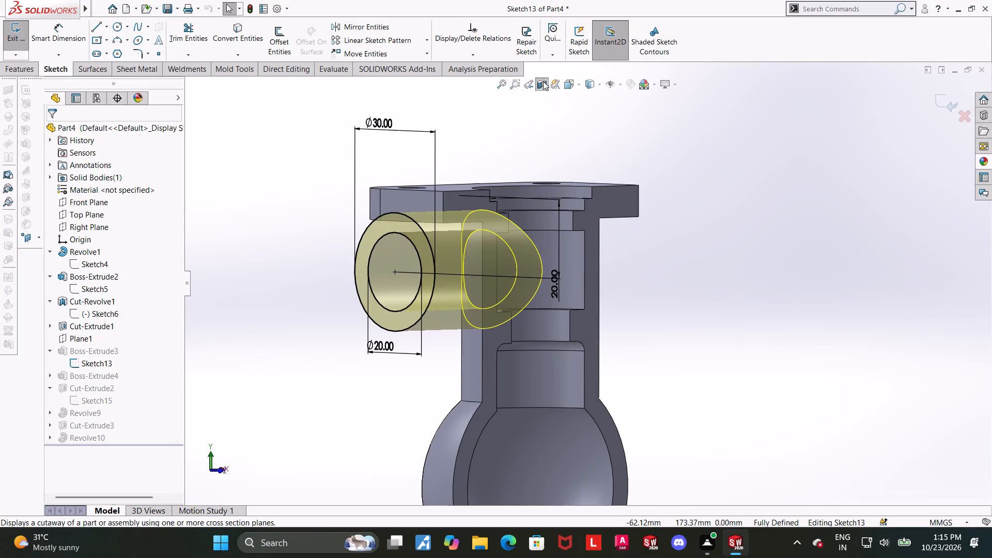
pyautogui.click(941, 102)
# Hide the side port extrusion's sketch.
pyautogui.moveTo(805, 189); pyautogui.dragTo(786, 190, button='middle')
pyautogui.scroll(3, 776, 197)
pyautogui.click(82, 365)
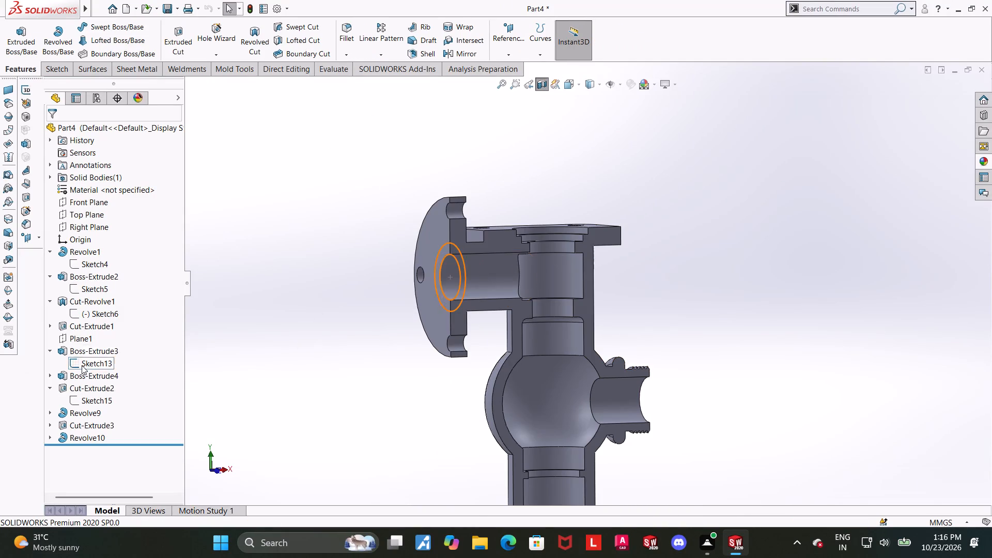
pyautogui.click(94, 351)
pyautogui.moveTo(298, 364); pyautogui.dragTo(275, 353, button='middle')
pyautogui.click(830, 287)
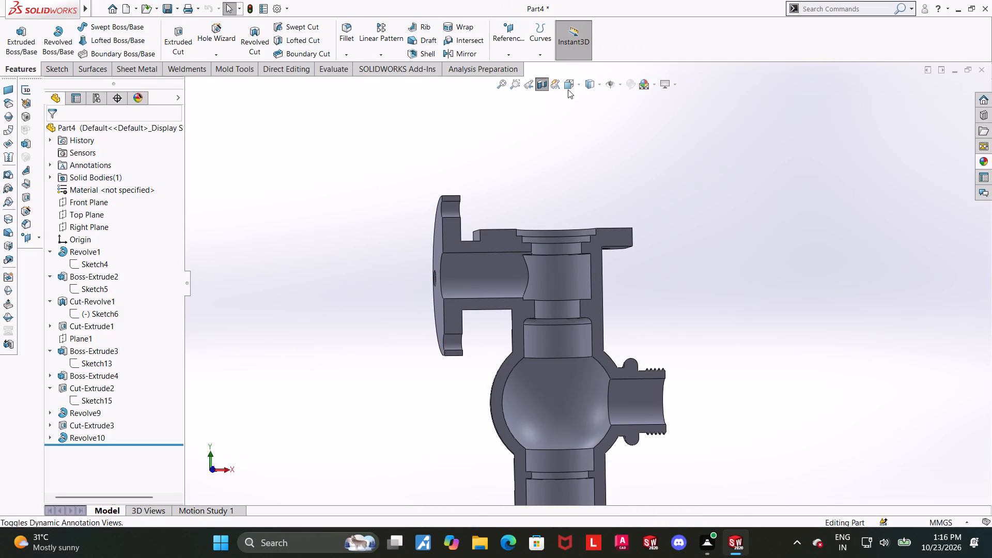
# Examine the front section where the side port's bore meets the stepped upper bore beneath the square flange.
pyautogui.click(572, 84)
pyautogui.click(472, 324)
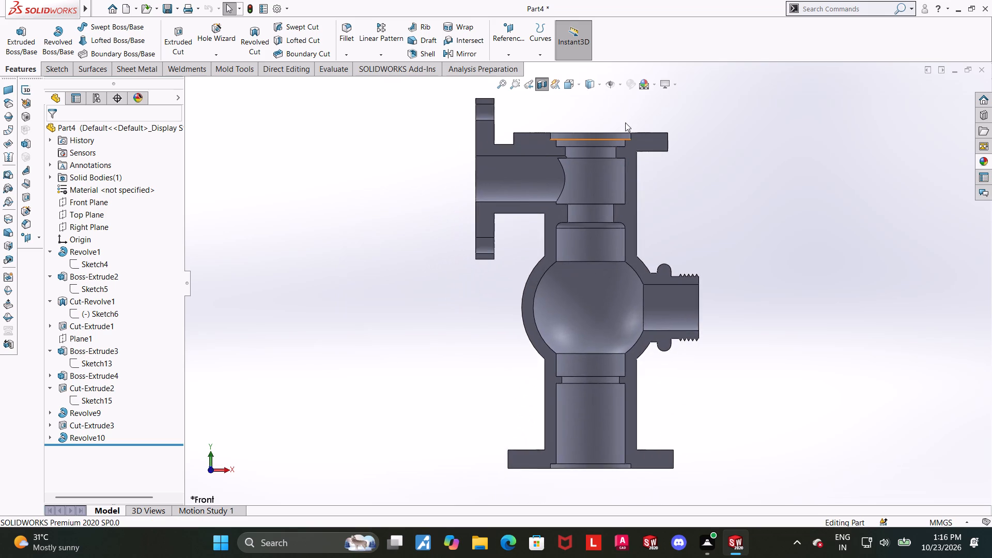
pyautogui.scroll(-4, 627, 117)
pyautogui.scroll(-1, 630, 262)
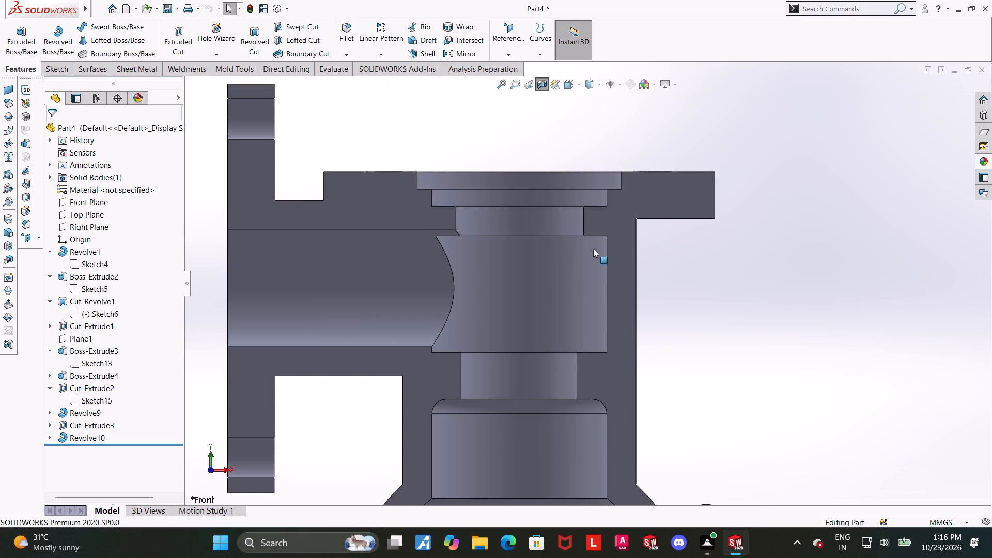
pyautogui.scroll(1, 584, 266)
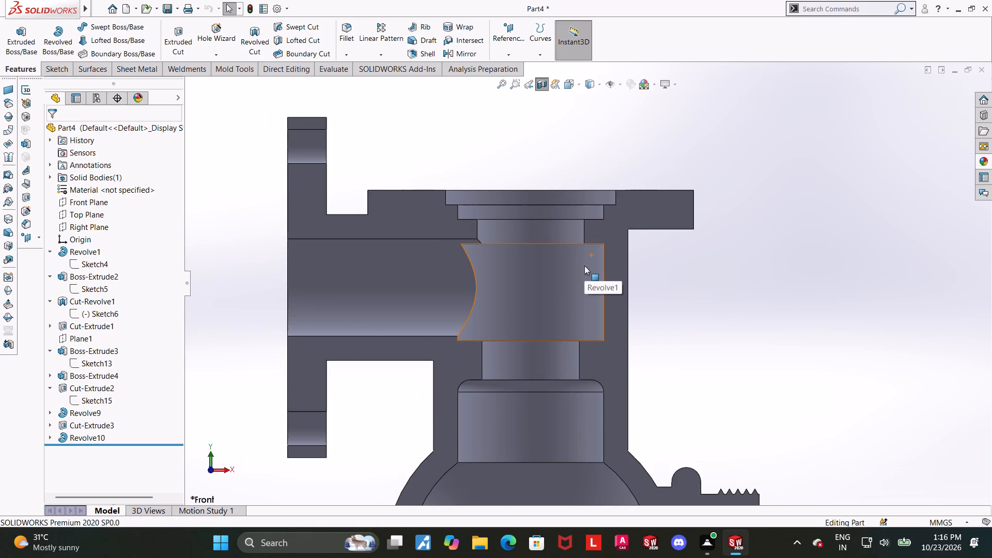
pyautogui.scroll(-1, 584, 266)
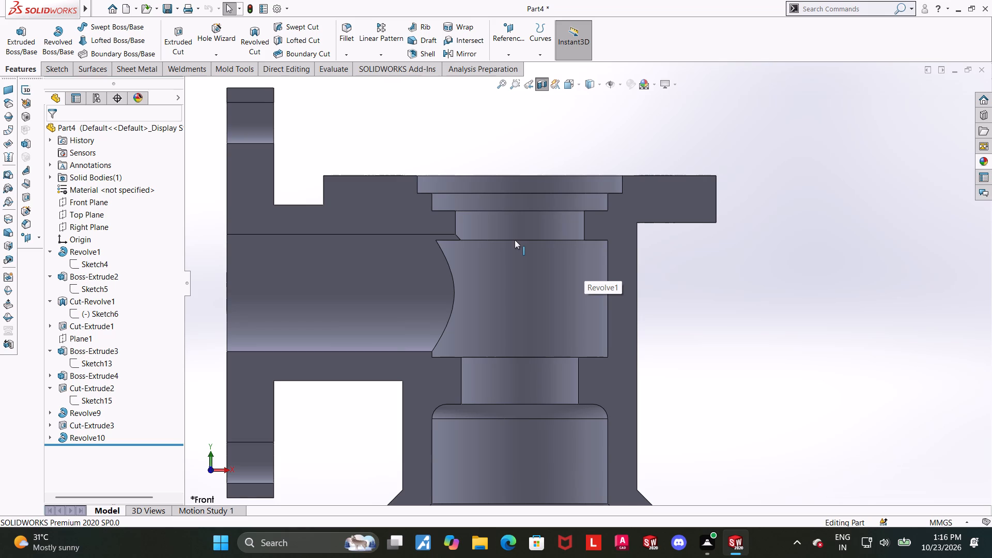
pyautogui.scroll(-1, 515, 240)
pyautogui.scroll(2, 513, 243)
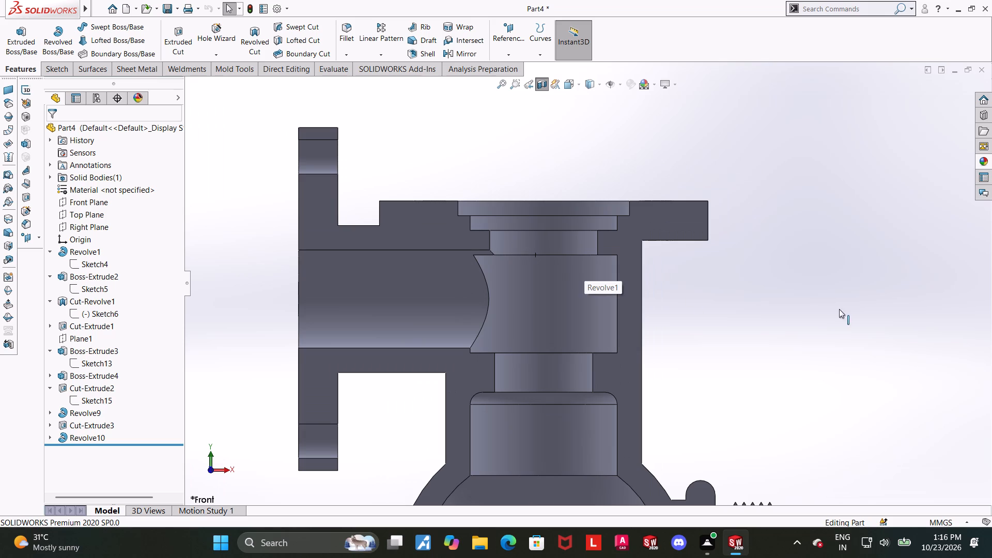
pyautogui.click(764, 303)
pyautogui.scroll(-1, 695, 301)
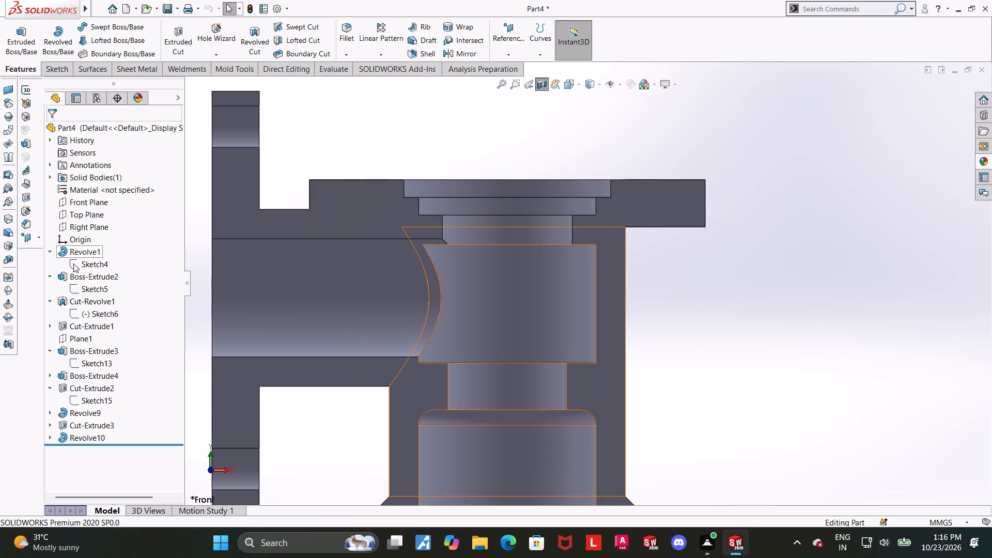
# Open the main body revolve's profile sketch for editing and examine its upper bore portion.
pyautogui.click(73, 263)
pyautogui.click(84, 239)
pyautogui.click(716, 305)
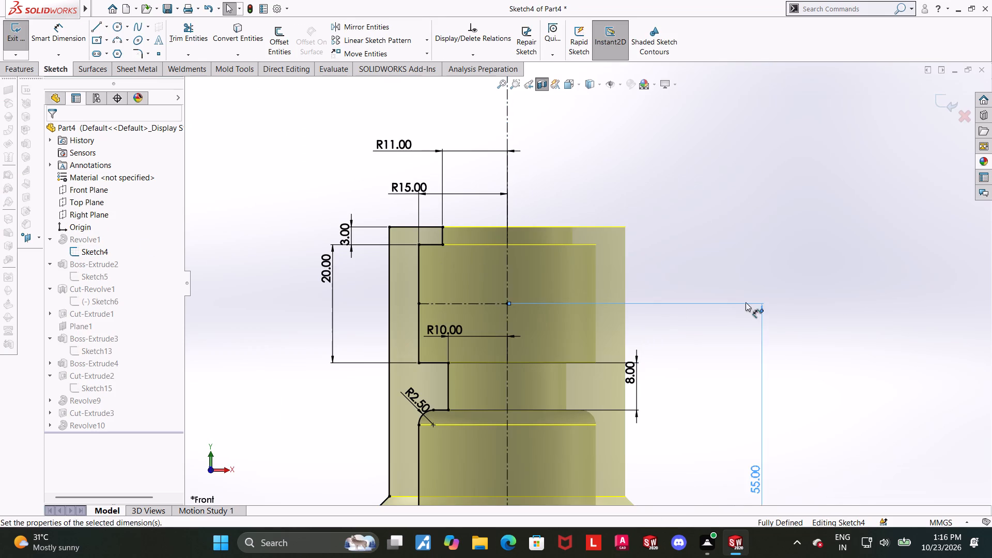
pyautogui.scroll(1, 754, 305)
pyautogui.click(708, 270)
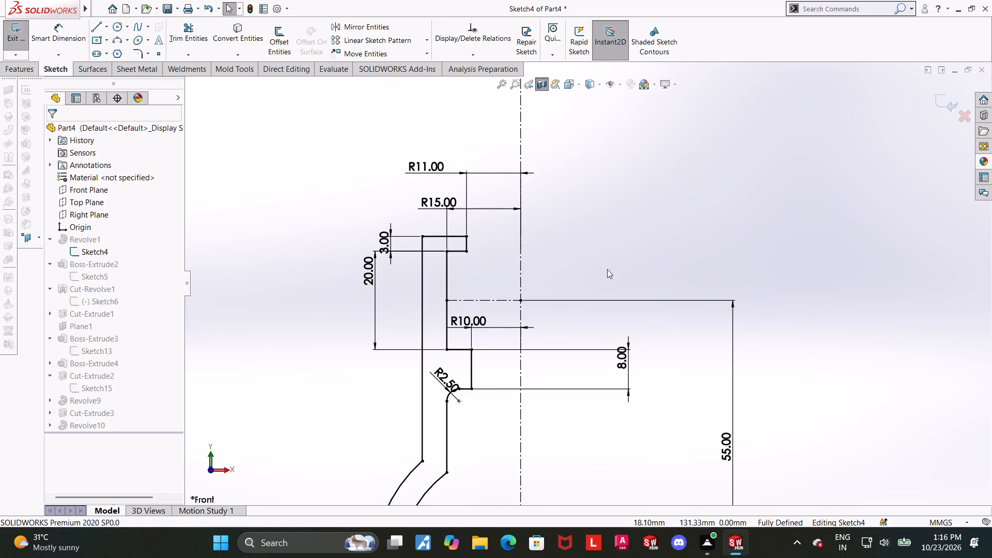
pyautogui.scroll(-1, 599, 270)
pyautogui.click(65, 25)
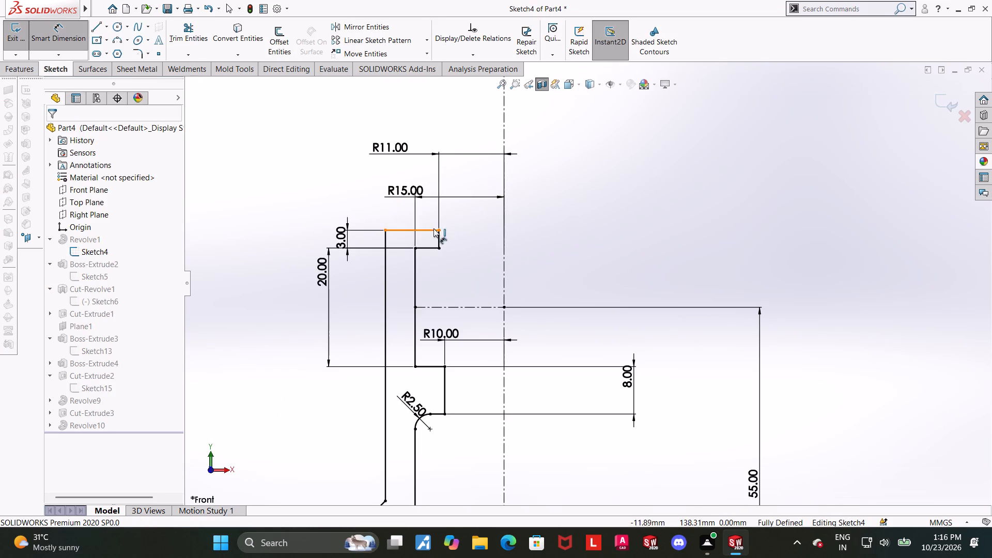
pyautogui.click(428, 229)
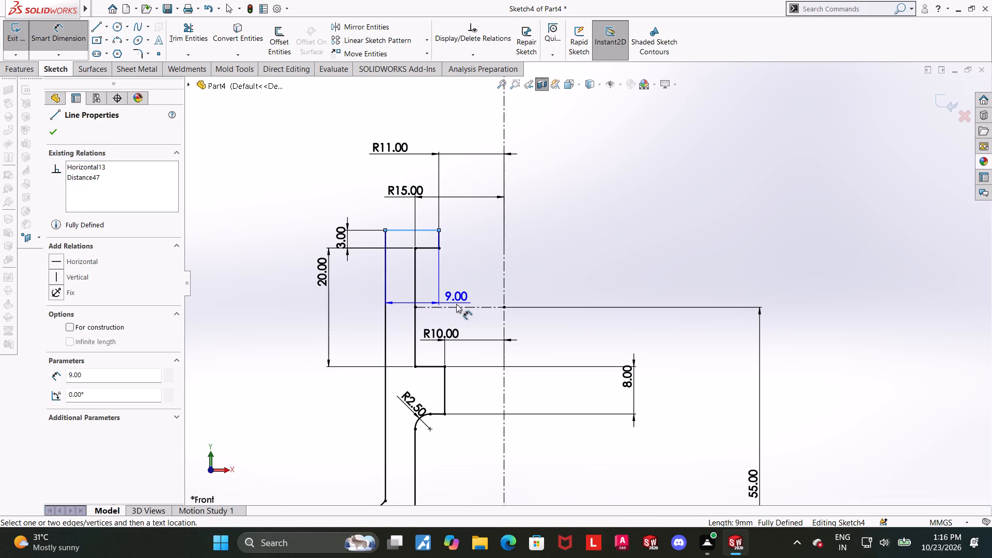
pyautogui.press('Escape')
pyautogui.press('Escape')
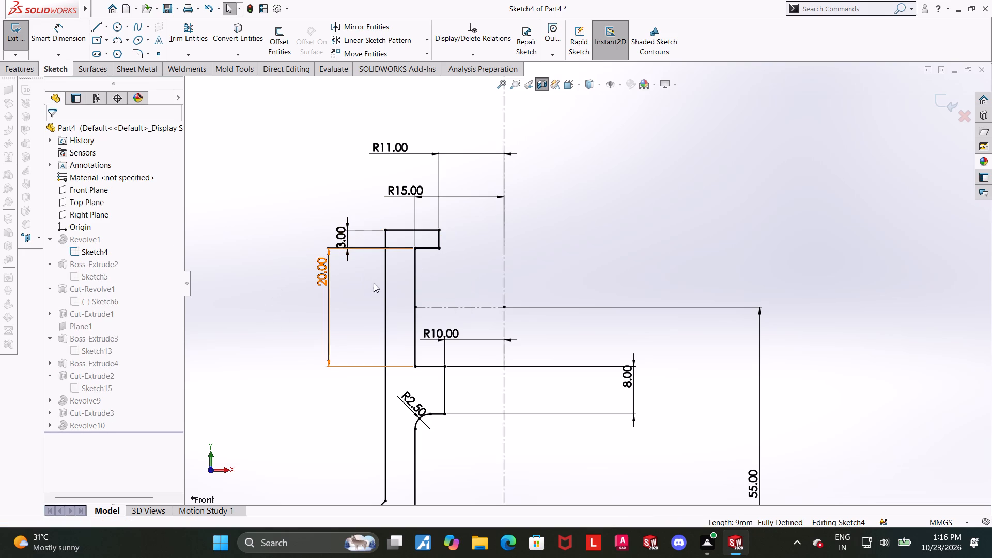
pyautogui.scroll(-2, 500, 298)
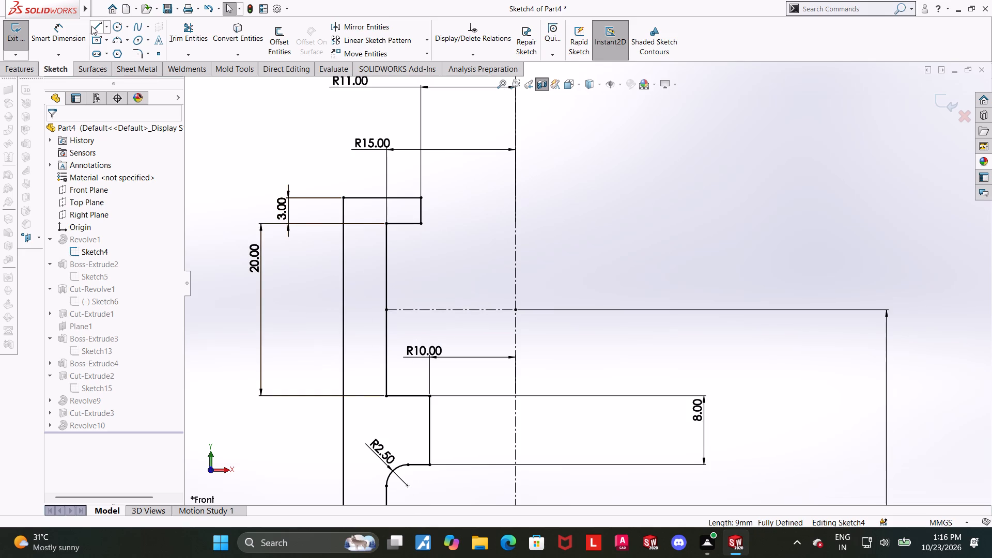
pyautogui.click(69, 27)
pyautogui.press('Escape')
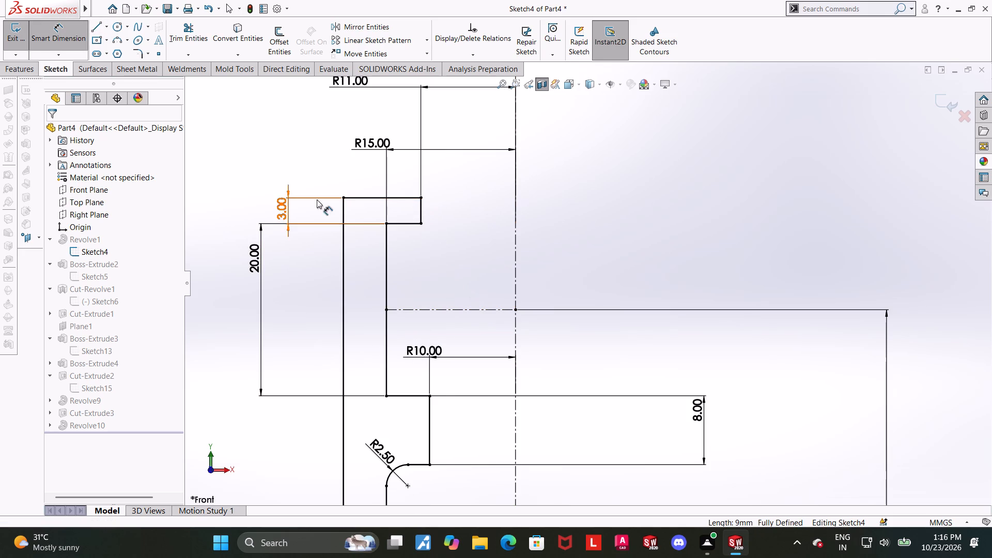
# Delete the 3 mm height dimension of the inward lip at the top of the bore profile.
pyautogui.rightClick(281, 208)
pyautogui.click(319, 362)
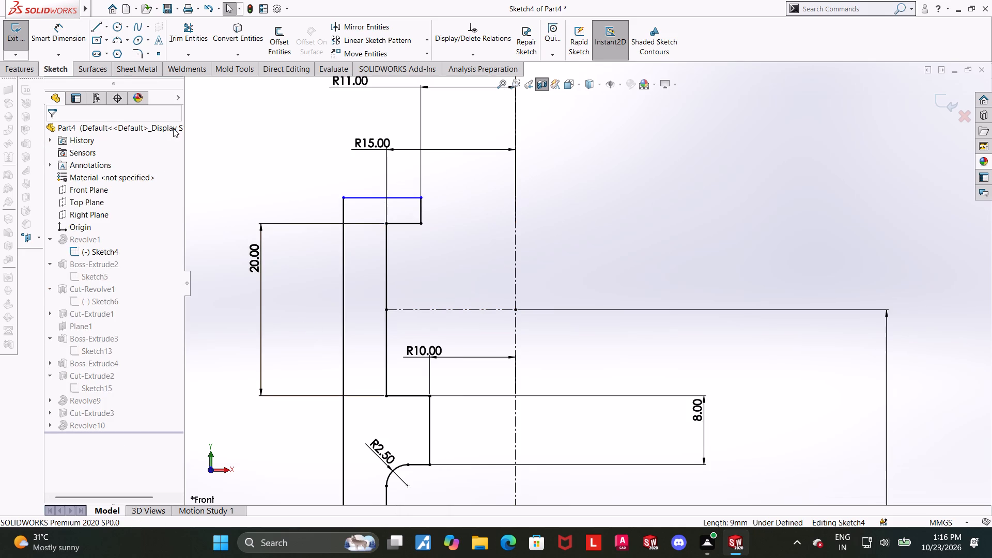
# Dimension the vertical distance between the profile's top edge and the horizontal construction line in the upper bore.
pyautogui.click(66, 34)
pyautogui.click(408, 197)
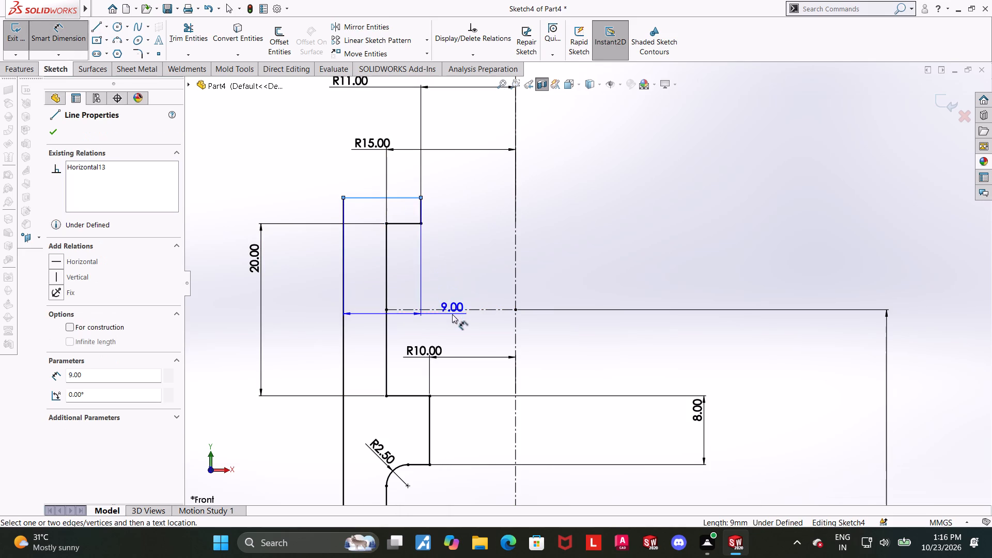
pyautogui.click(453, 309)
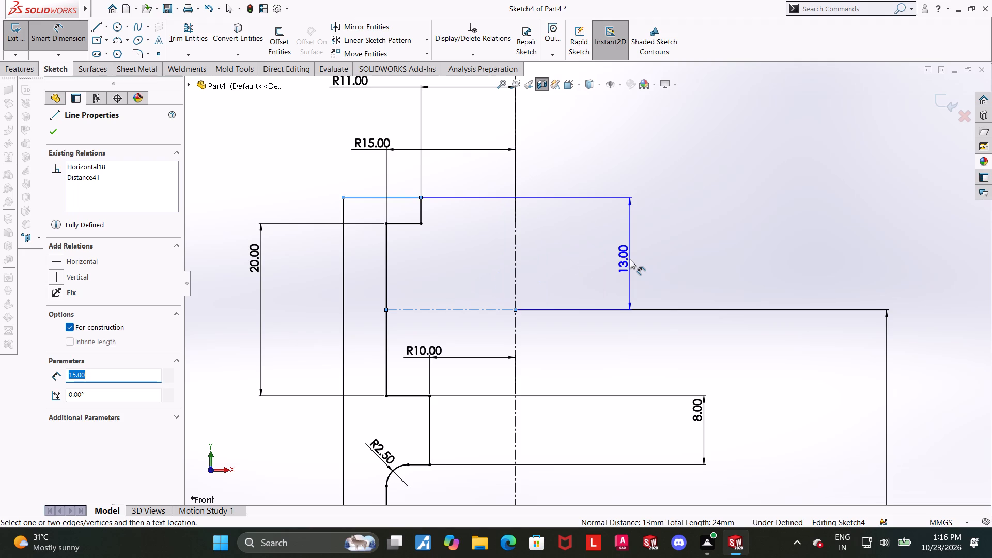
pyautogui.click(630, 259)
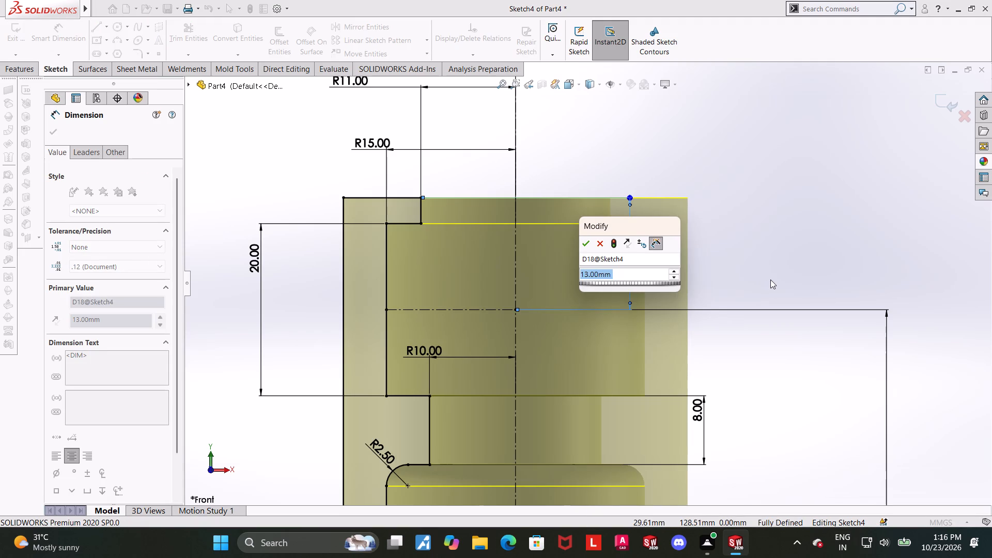
# Examine the full body profile's dimensions around the new top-edge dimension, leaving its value unedited.
pyautogui.scroll(8, 905, 295)
pyautogui.scroll(5, 730, 420)
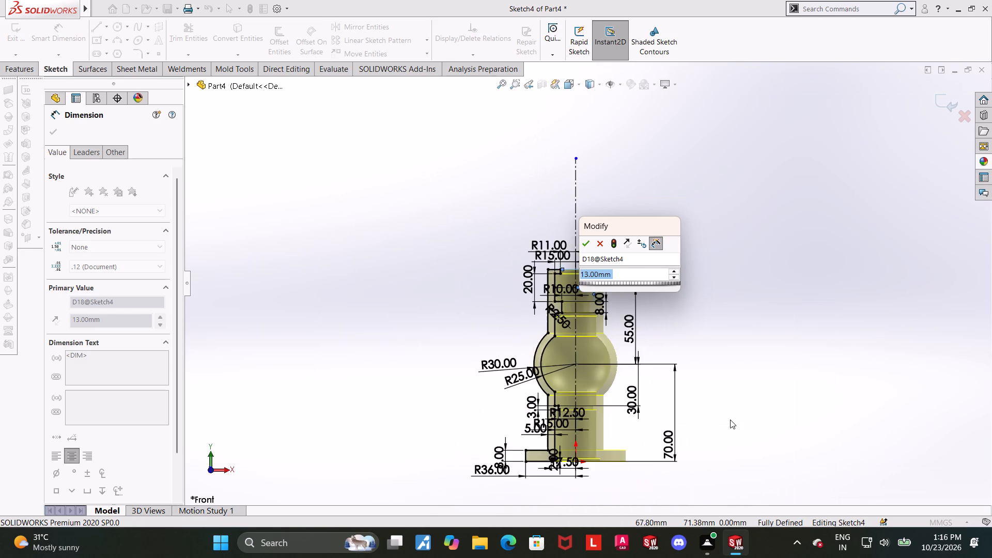
pyautogui.scroll(-2, 676, 428)
pyautogui.scroll(2, 520, 370)
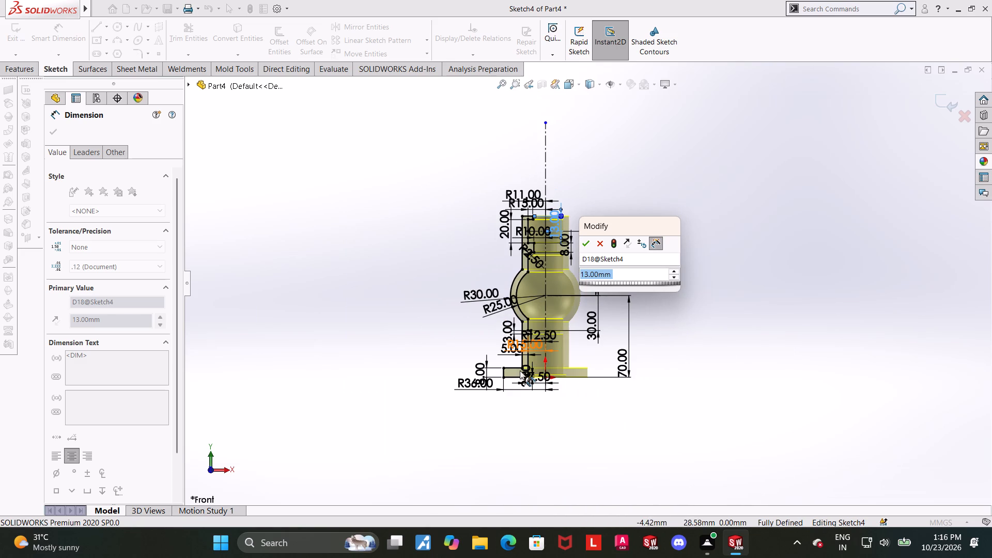
pyautogui.scroll(-2, 524, 236)
pyautogui.scroll(-2, 616, 252)
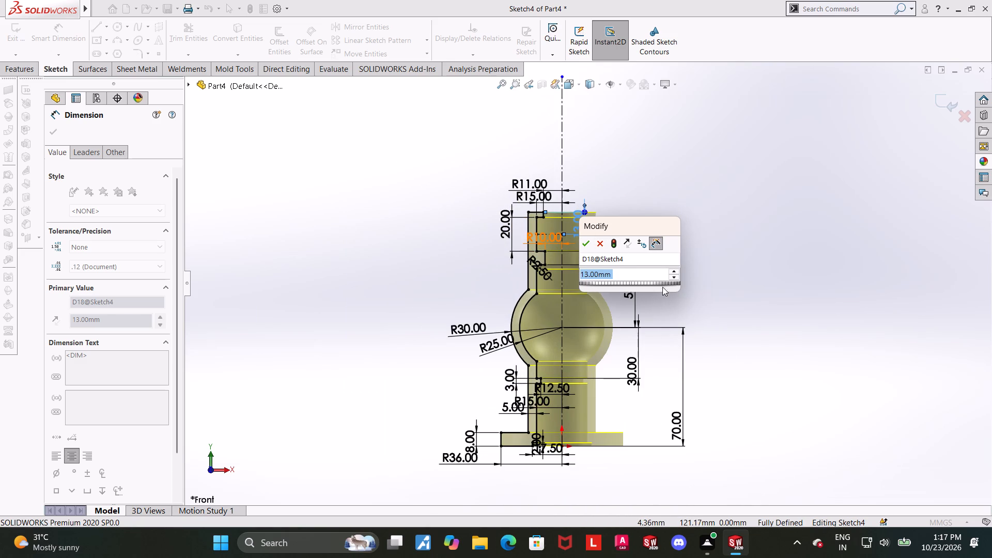
pyautogui.scroll(-2, 746, 245)
pyautogui.scroll(-2, 686, 226)
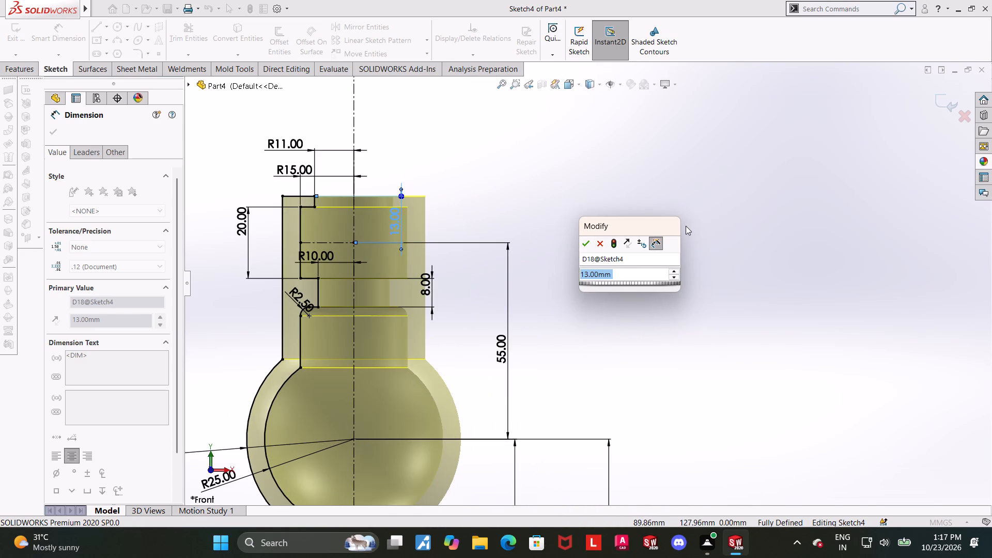
pyautogui.scroll(1, 94, 291)
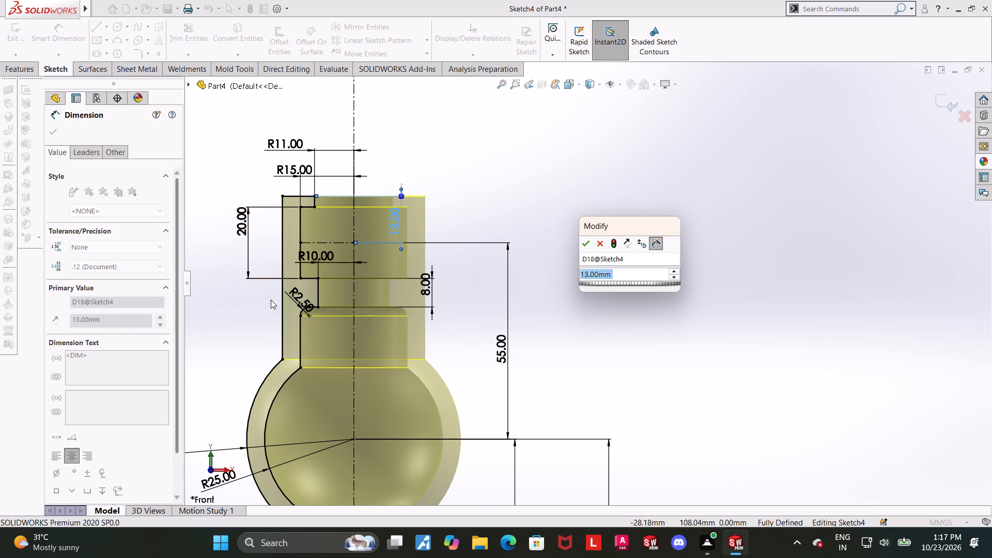
pyautogui.scroll(3, 606, 286)
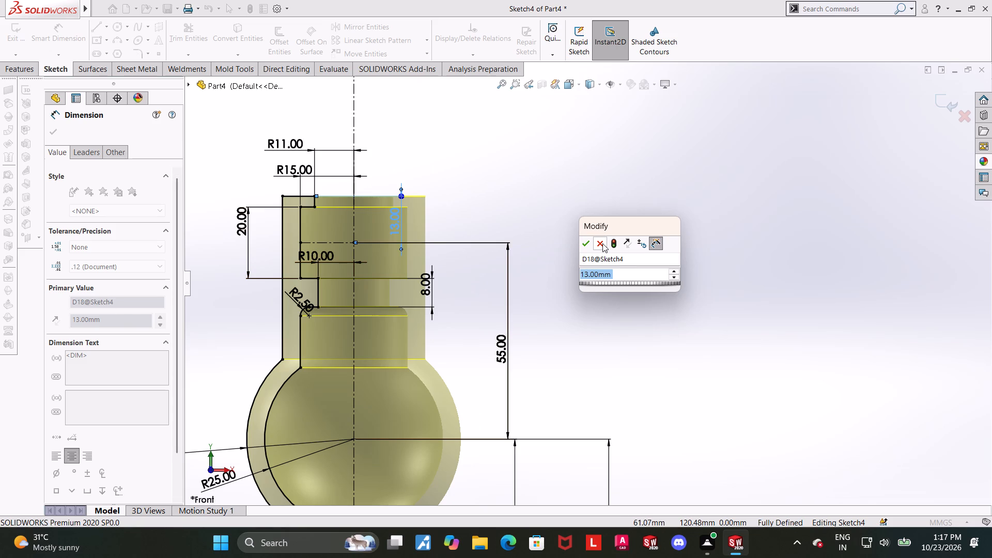
pyautogui.click(602, 243)
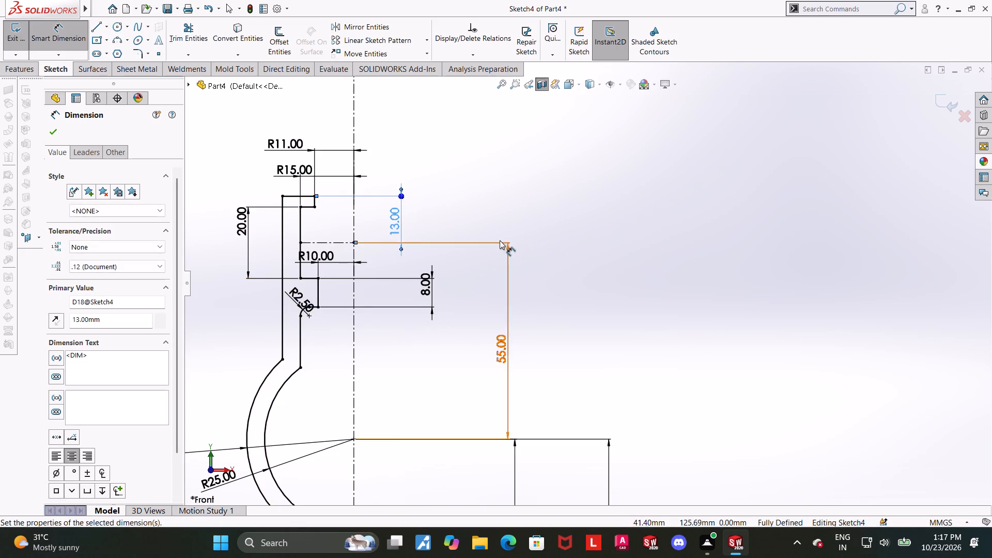
pyautogui.scroll(3, 500, 240)
pyautogui.scroll(-2, 389, 237)
pyautogui.click(638, 258)
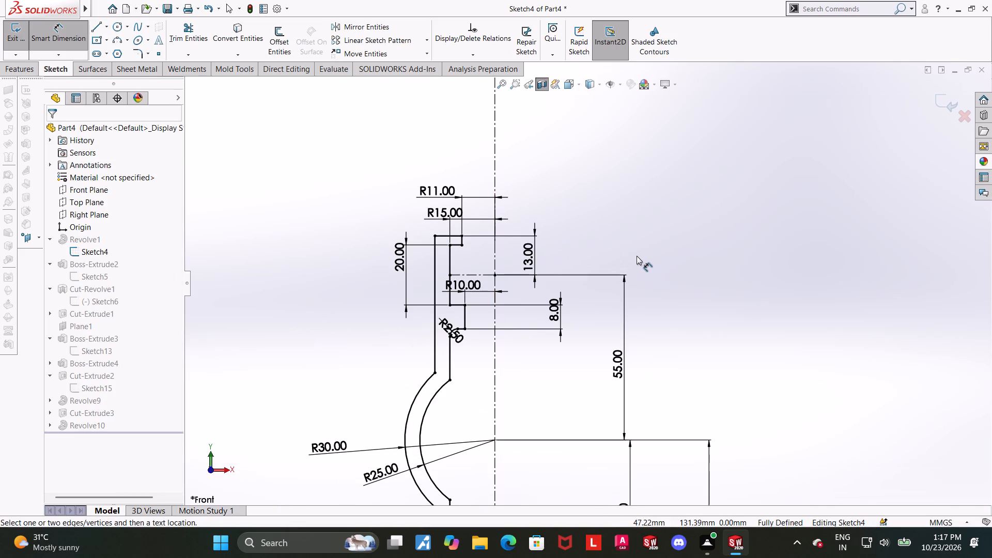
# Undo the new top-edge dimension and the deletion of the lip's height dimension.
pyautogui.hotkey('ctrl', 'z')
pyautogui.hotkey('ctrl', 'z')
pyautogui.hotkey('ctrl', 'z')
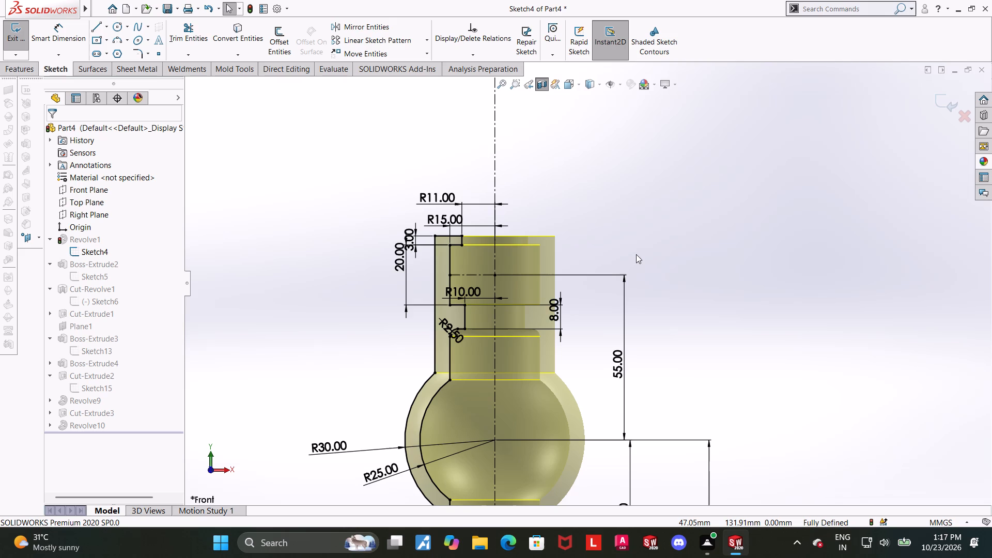
# Examine the body profile's dimensions from base flange to upper bore and exit the sketch.
pyautogui.scroll(1, 636, 254)
pyautogui.scroll(-3, 655, 269)
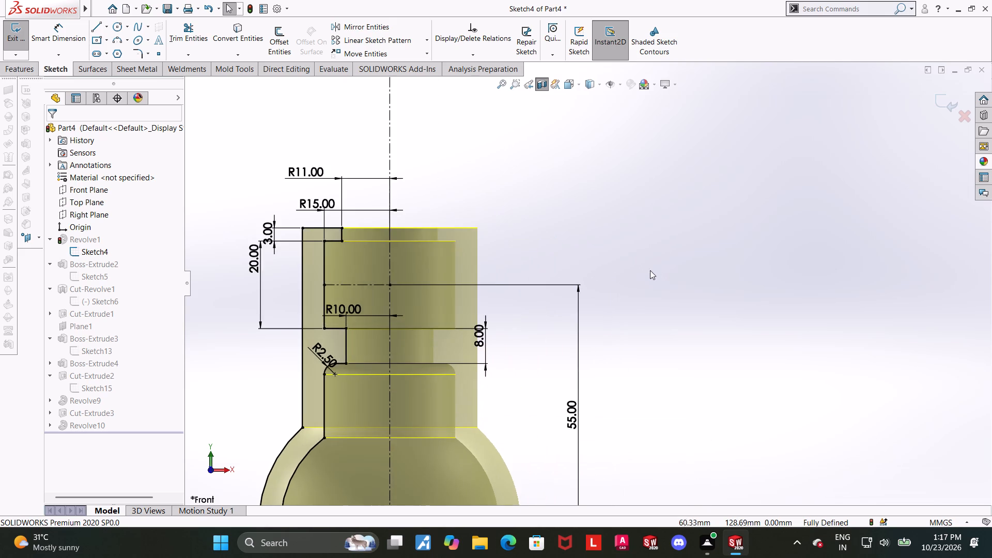
pyautogui.scroll(3, 577, 292)
pyautogui.scroll(3, 531, 415)
pyautogui.scroll(-3, 602, 355)
pyautogui.scroll(4, 606, 428)
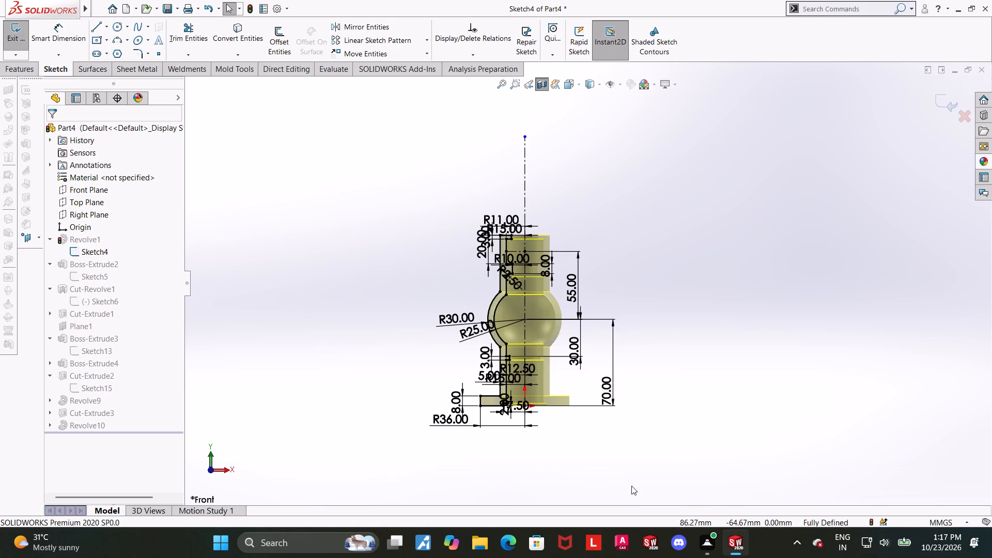
pyautogui.scroll(-2, 610, 386)
pyautogui.scroll(2, 599, 373)
pyautogui.scroll(1, 596, 196)
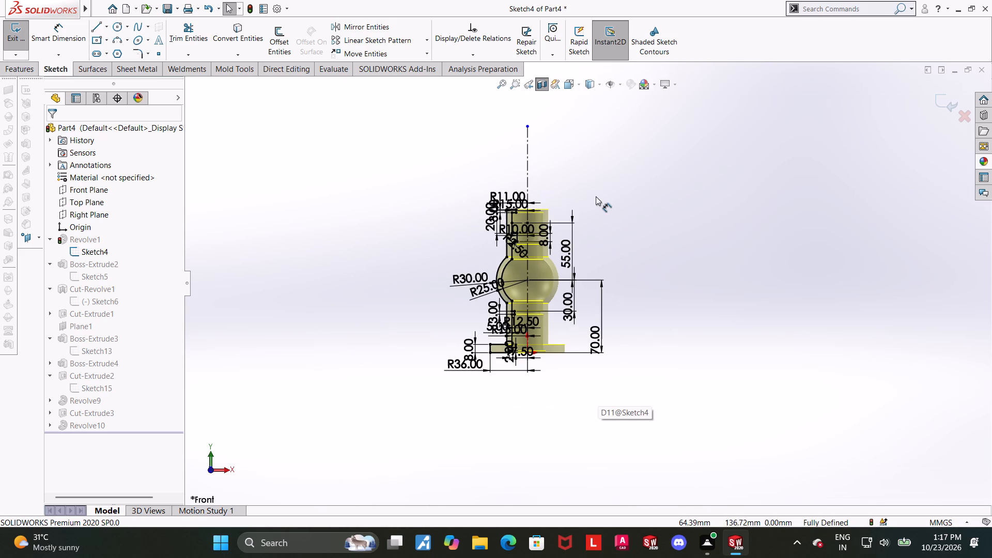
pyautogui.scroll(-2, 547, 233)
pyautogui.scroll(-3, 578, 203)
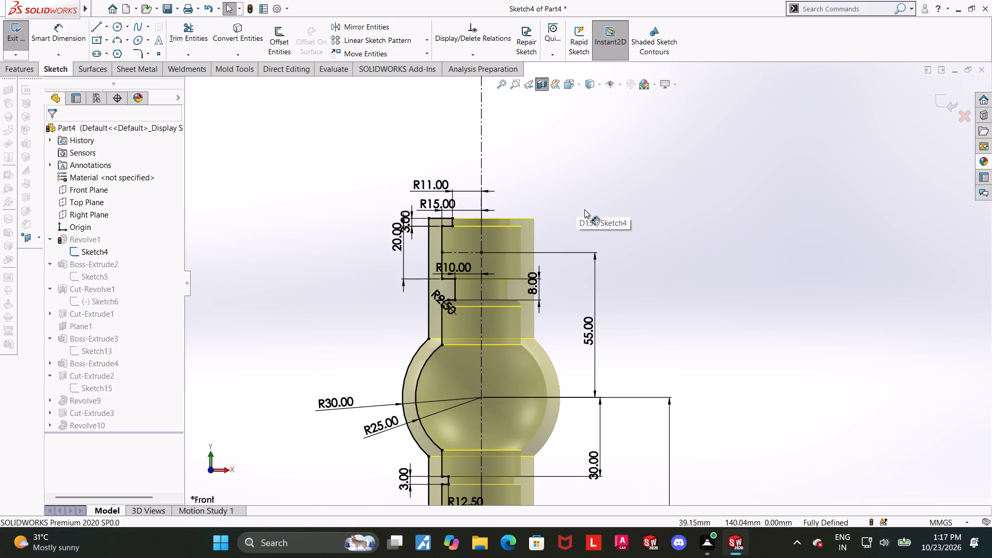
pyautogui.scroll(2, 583, 210)
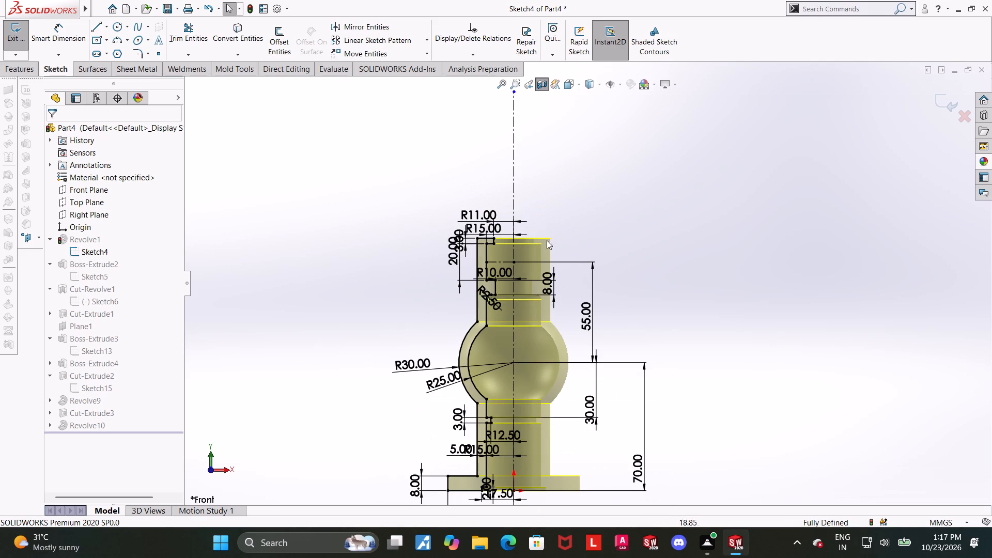
pyautogui.scroll(-1, 516, 239)
pyautogui.scroll(-2, 666, 243)
pyautogui.scroll(-2, 406, 277)
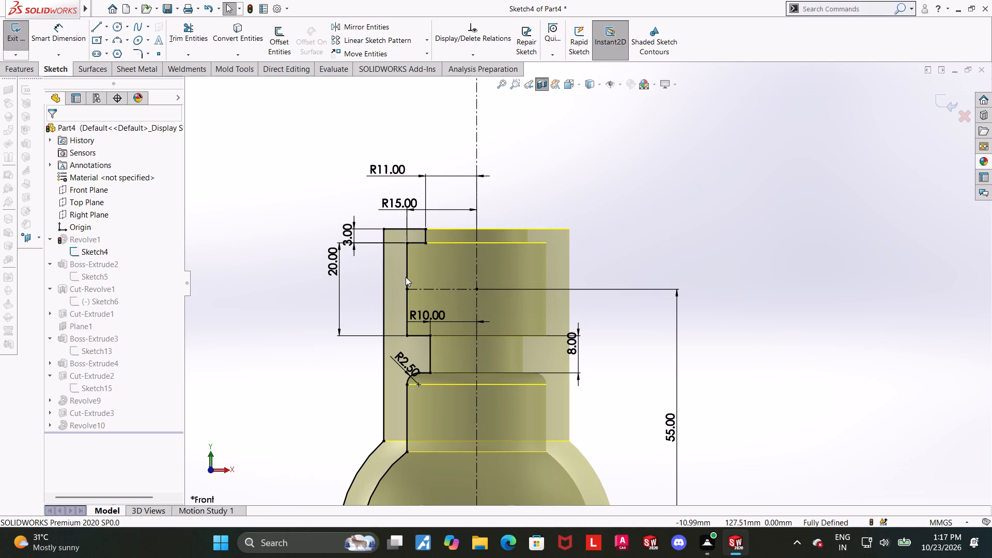
pyautogui.scroll(-1, 406, 277)
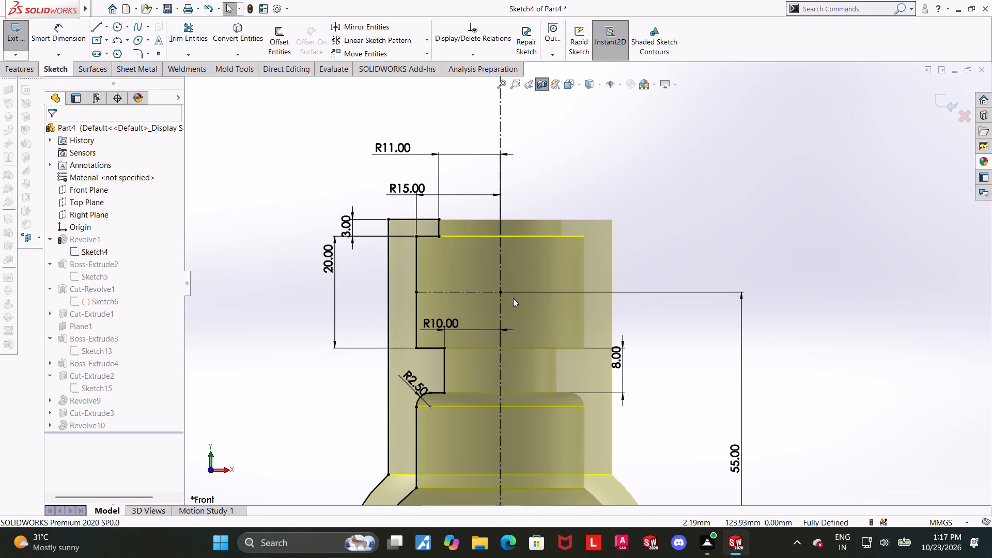
pyautogui.click(947, 99)
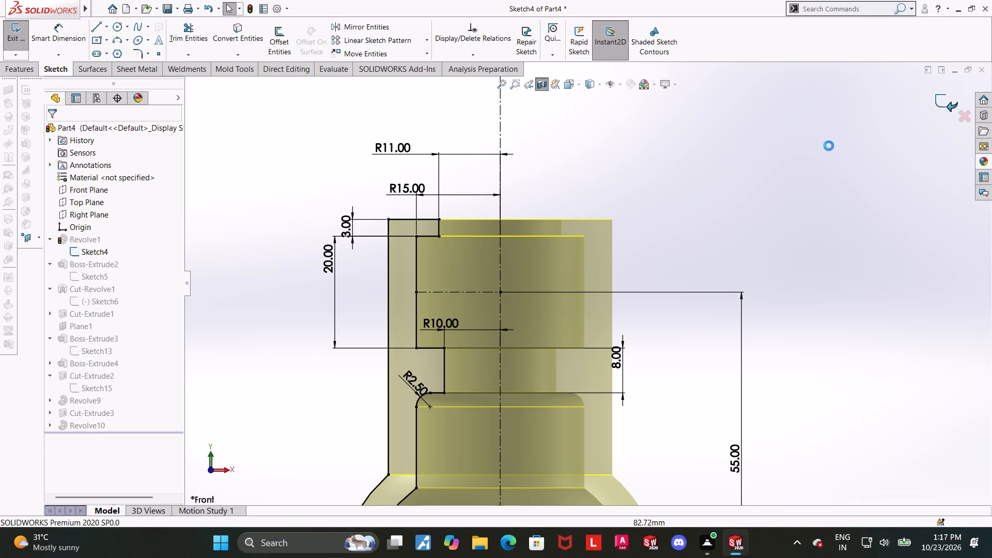
# Examine the side port extrusion's sketch circles against the sectioned valve body from normal and angled views.
pyautogui.scroll(2, 622, 247)
pyautogui.moveTo(621, 252); pyautogui.dragTo(654, 224, button='middle')
pyautogui.scroll(1, 658, 273)
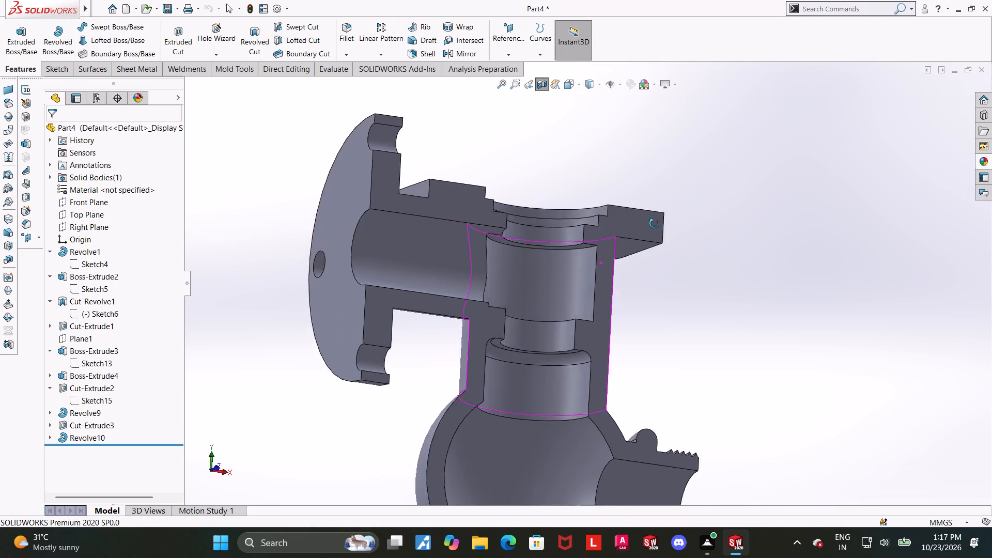
pyautogui.moveTo(654, 224); pyautogui.dragTo(733, 256, button='middle')
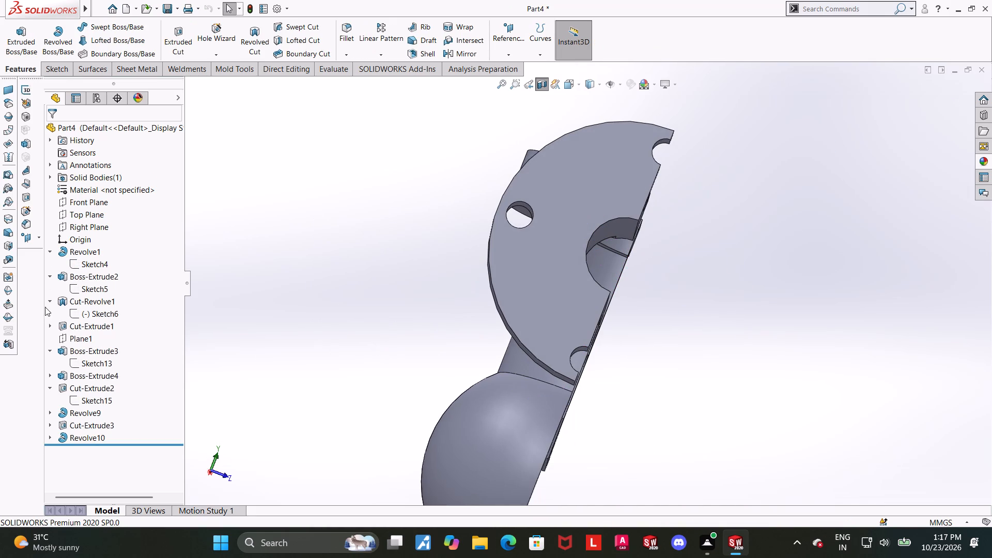
pyautogui.click(81, 358)
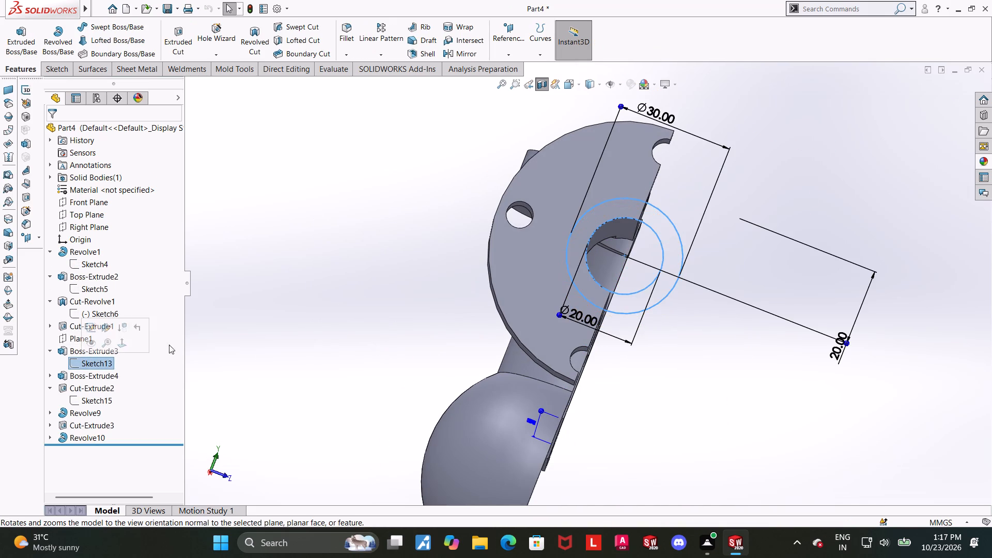
pyautogui.click(102, 368)
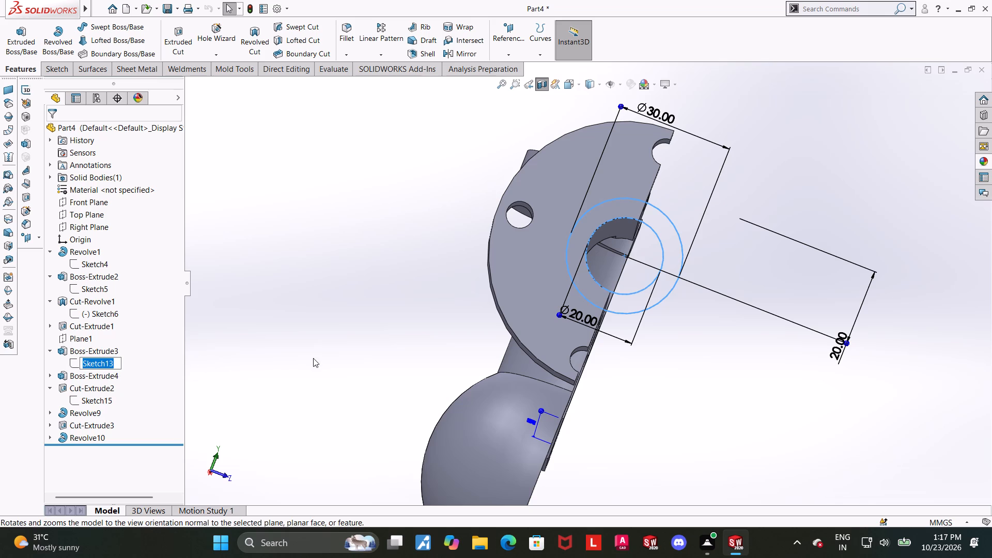
pyautogui.click(322, 358)
pyautogui.click(97, 360)
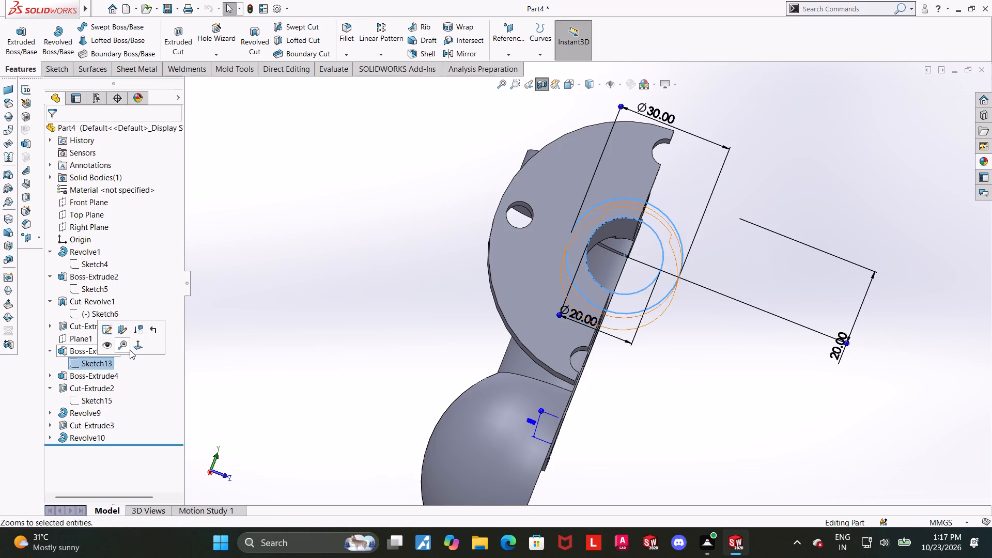
pyautogui.click(135, 347)
pyautogui.scroll(1, 676, 275)
pyautogui.moveTo(662, 274); pyautogui.dragTo(543, 272, button='middle')
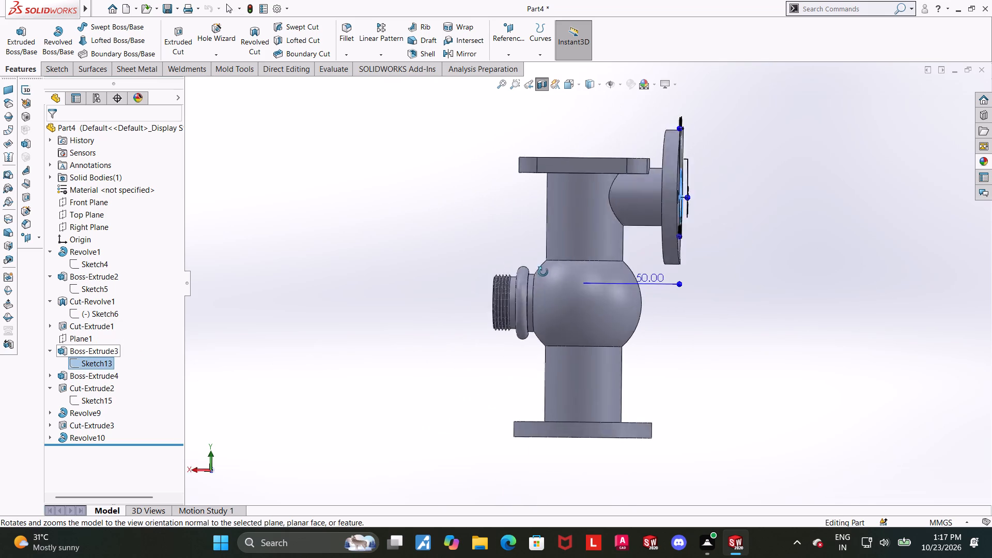
pyautogui.moveTo(543, 272); pyautogui.dragTo(459, 275, button='middle')
pyautogui.scroll(2, 695, 282)
pyautogui.moveTo(677, 281); pyautogui.dragTo(646, 288, button='middle')
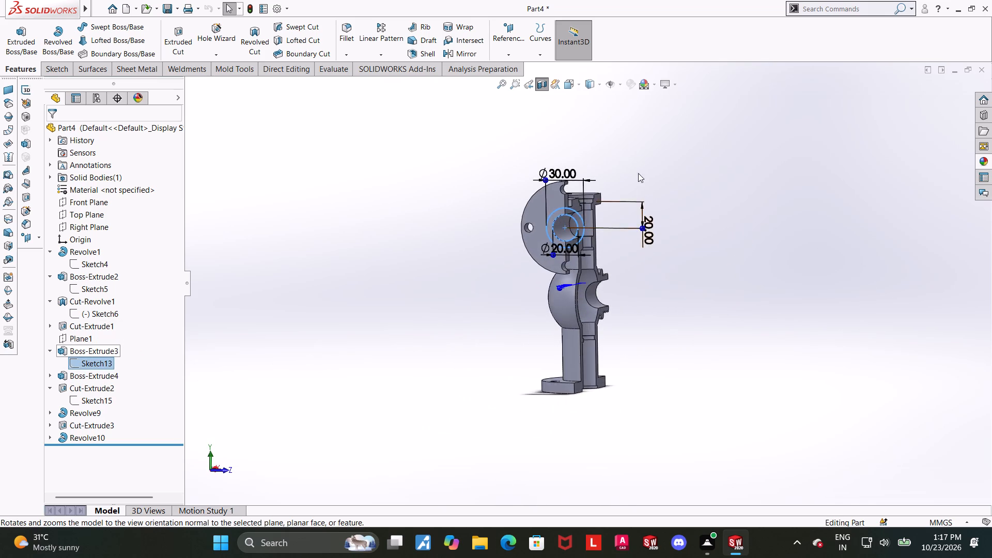
# Examine the side port sketch circles against the sectioned bore, close up and from a full view.
pyautogui.scroll(-4, 633, 174)
pyautogui.moveTo(578, 271); pyautogui.dragTo(570, 280, button='middle')
pyautogui.scroll(-4, 450, 273)
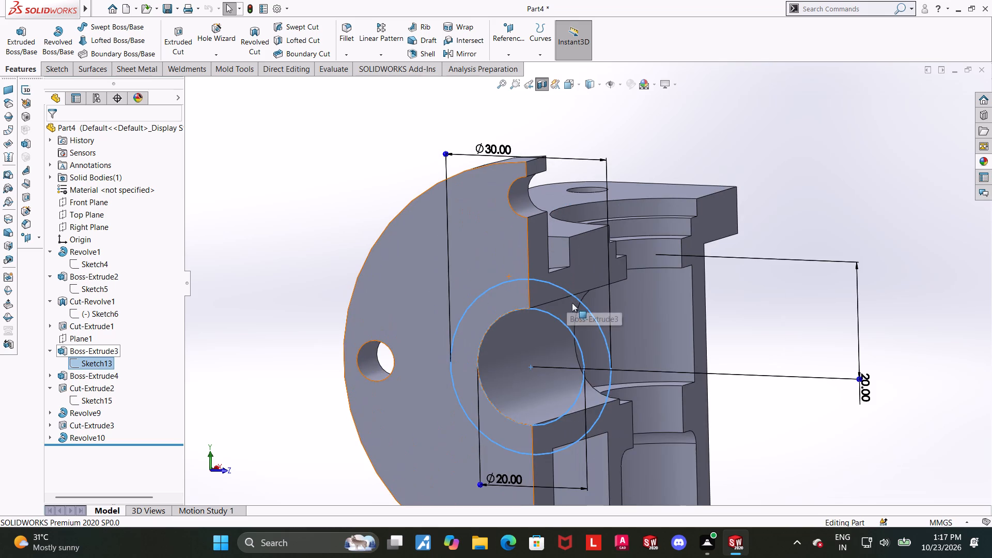
pyautogui.scroll(2, 577, 306)
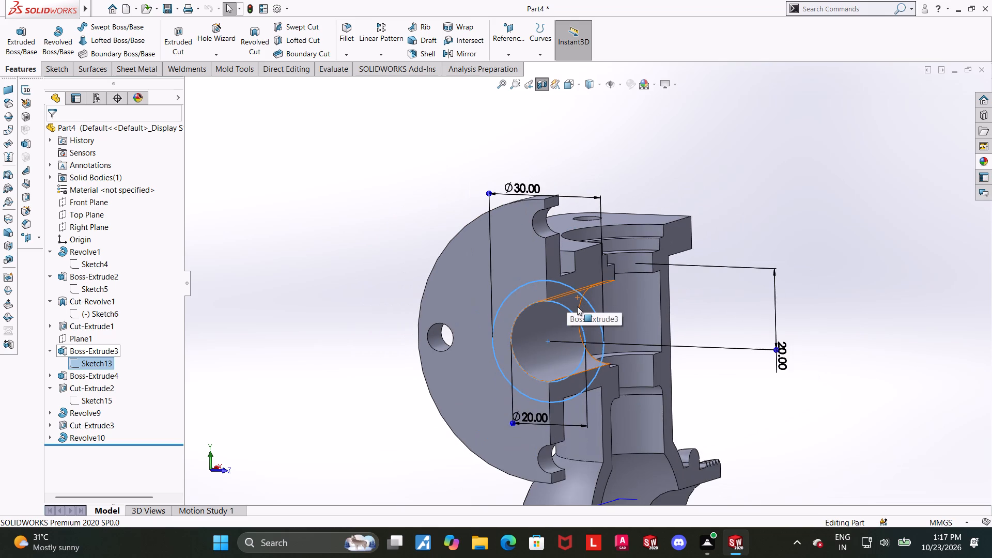
pyautogui.scroll(4, 577, 306)
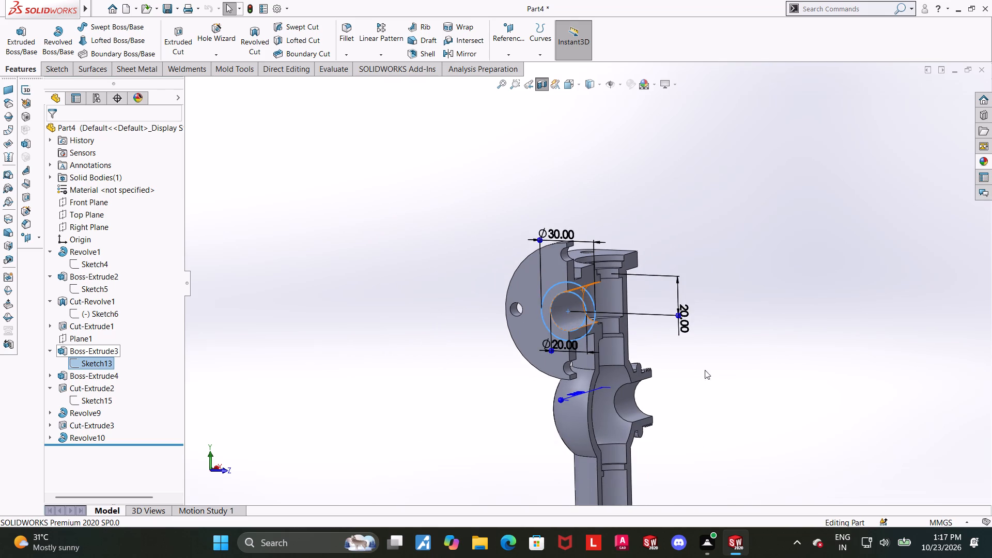
pyautogui.scroll(3, 707, 376)
pyautogui.scroll(-1, 700, 377)
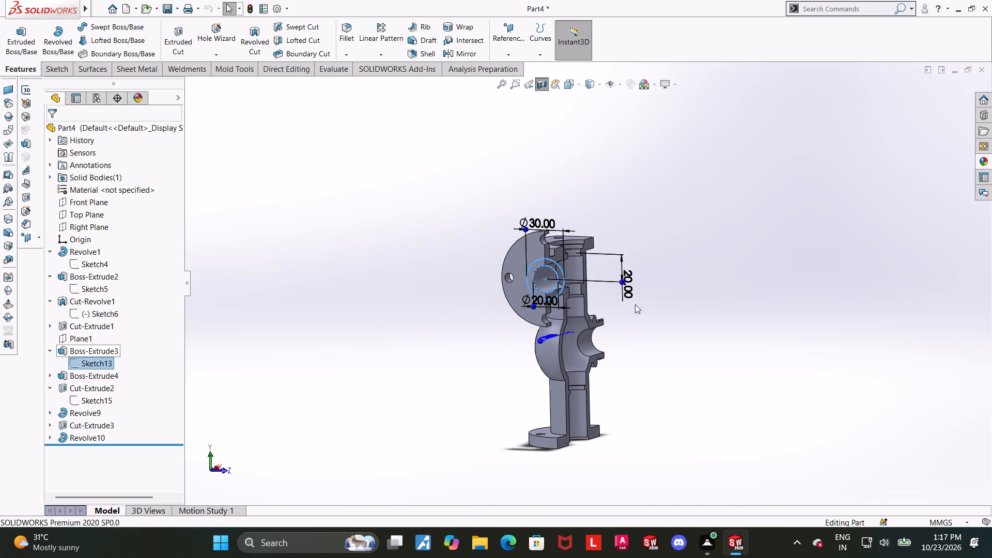
pyautogui.click(635, 203)
# Open the side port extrusion's sketch for editing and delete the 20 mm vertical dimension locating the circles.
pyautogui.click(92, 364)
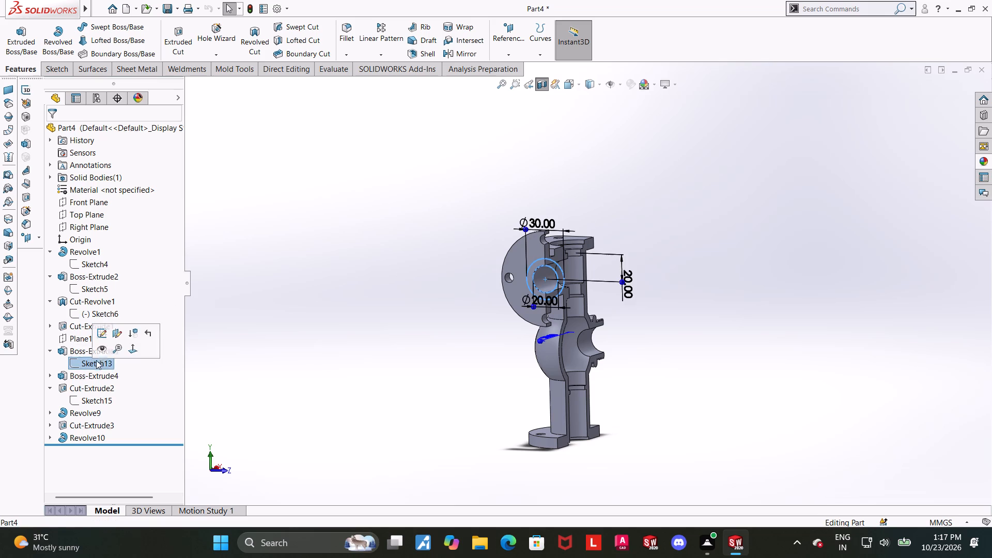
pyautogui.click(133, 352)
pyautogui.click(107, 357)
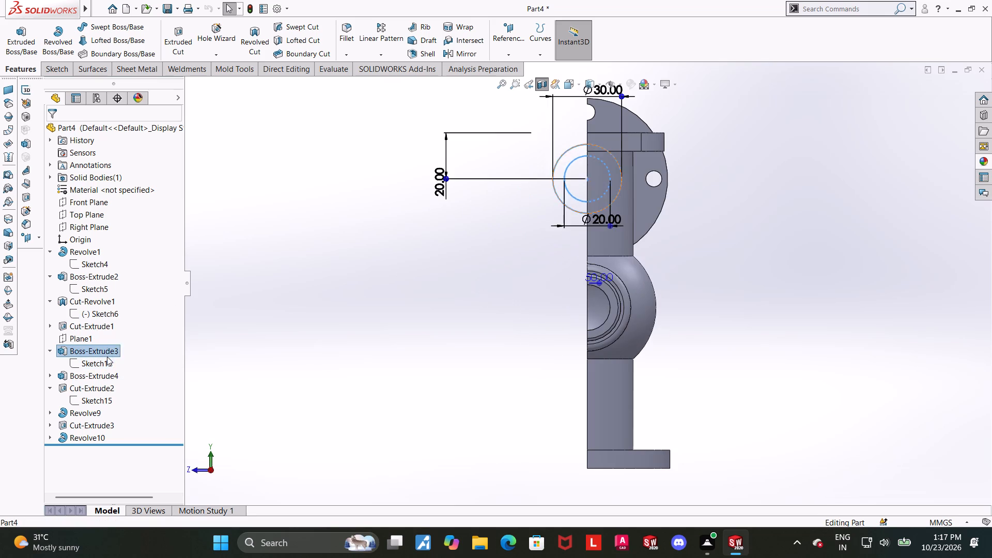
pyautogui.click(126, 330)
pyautogui.scroll(1, 451, 316)
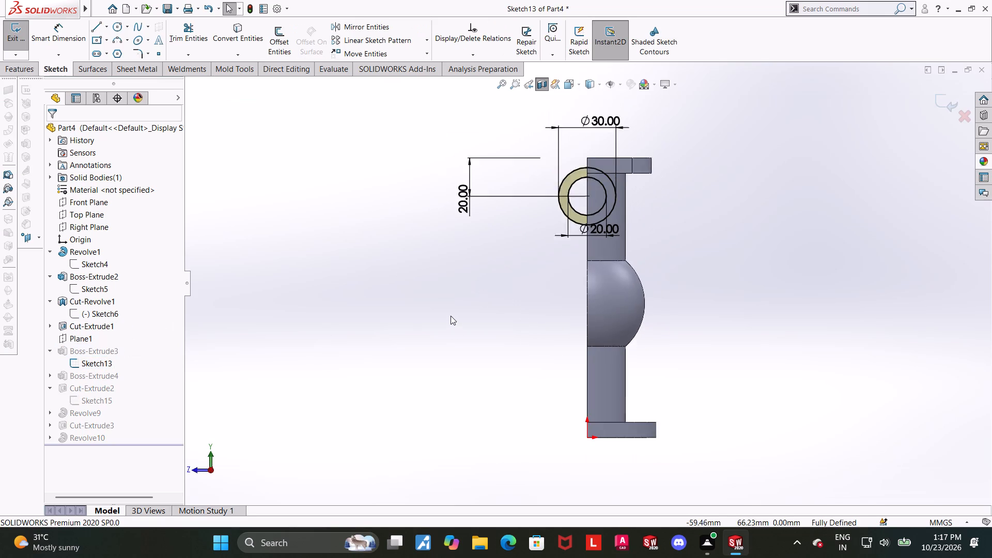
pyautogui.scroll(1, 451, 316)
pyautogui.rightClick(485, 210)
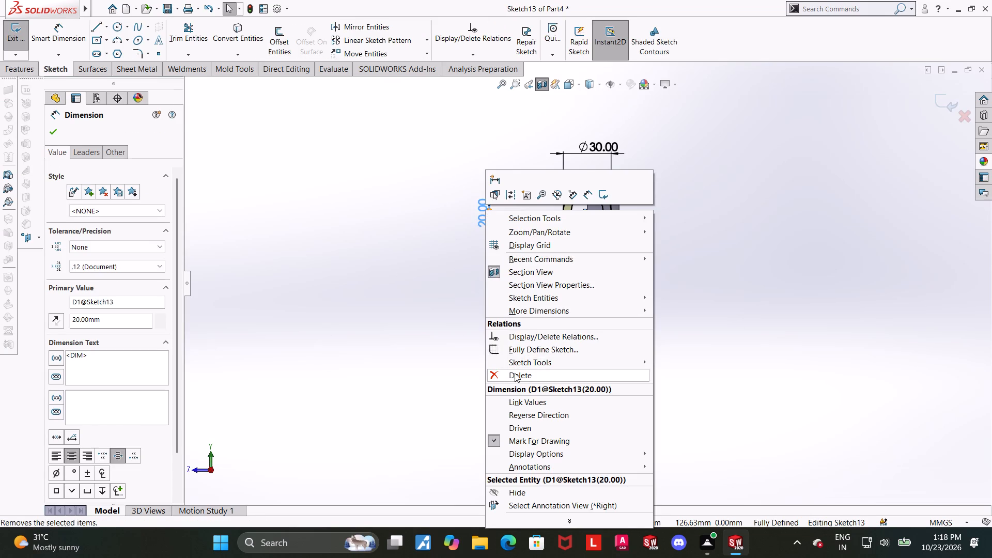
pyautogui.click(515, 373)
# Dimension the side port circles' centre vertically from the origin as 70+55, giving 125 mm.
pyautogui.click(45, 37)
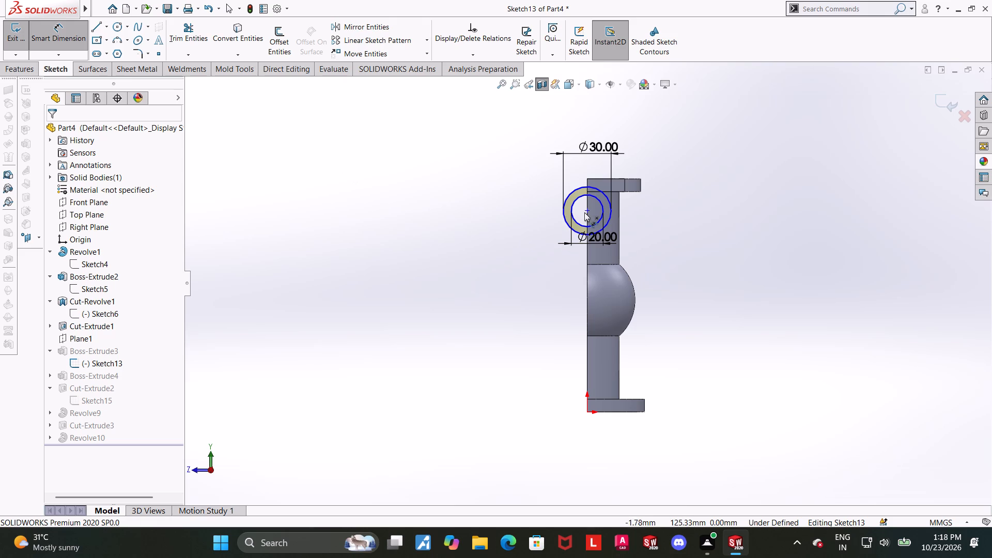
pyautogui.click(585, 212)
pyautogui.click(588, 414)
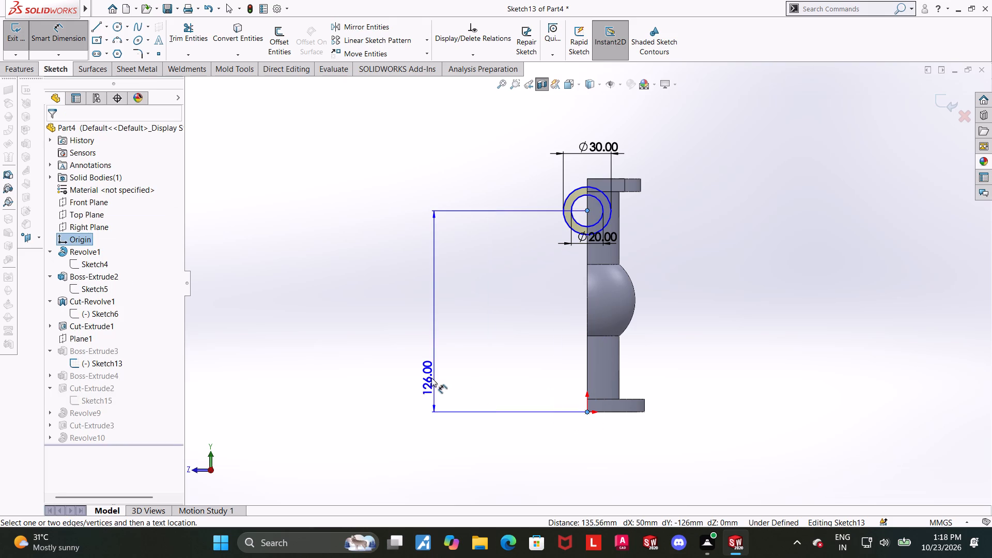
pyautogui.click(431, 378)
pyautogui.write('70+55')
pyautogui.press('Return')
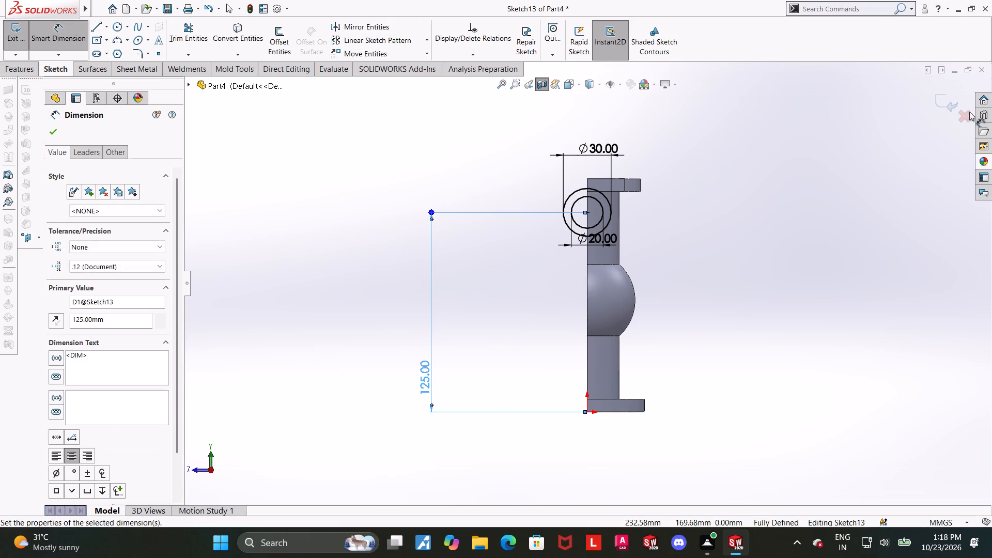
pyautogui.scroll(-2, 581, 195)
pyautogui.click(904, 239)
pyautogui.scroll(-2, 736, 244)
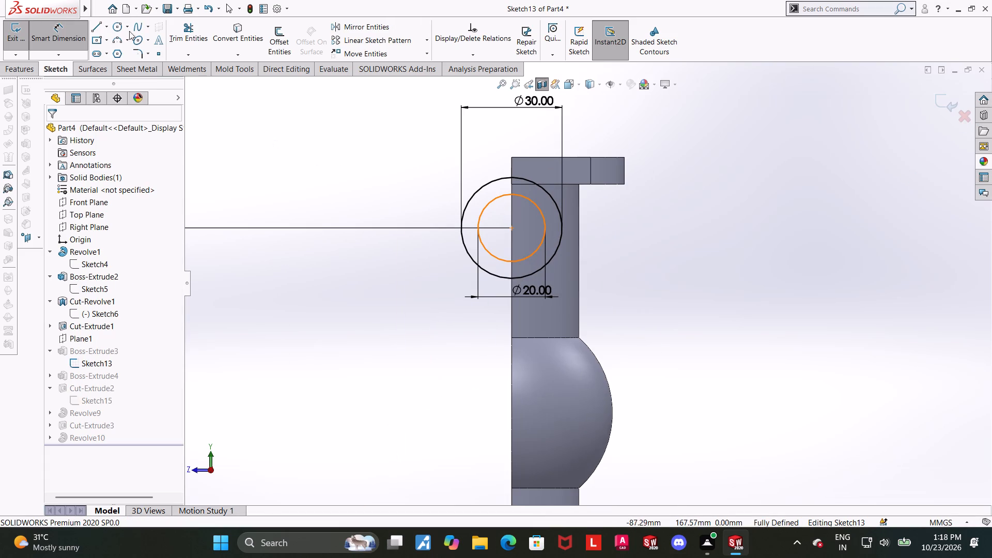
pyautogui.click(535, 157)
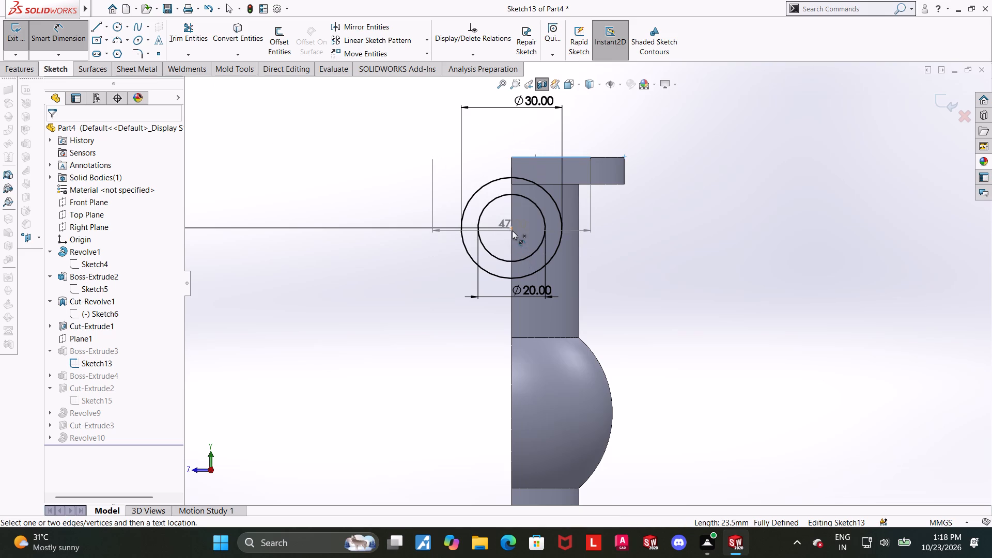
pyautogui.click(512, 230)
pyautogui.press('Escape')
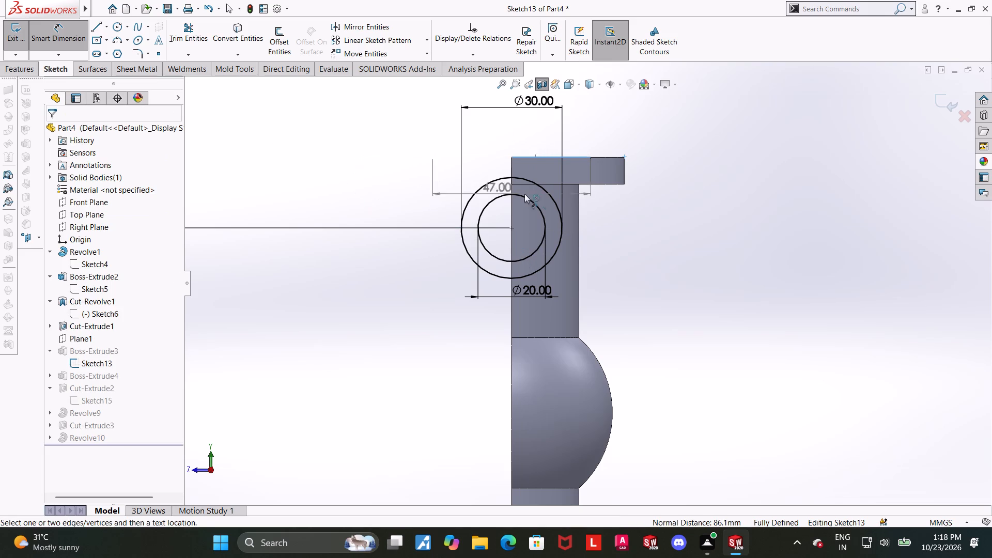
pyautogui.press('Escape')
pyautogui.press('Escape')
# Exit the side port sketch and examine the port's alignment with the upper bore in section, from front and angled views.
pyautogui.click(948, 99)
pyautogui.scroll(3, 827, 154)
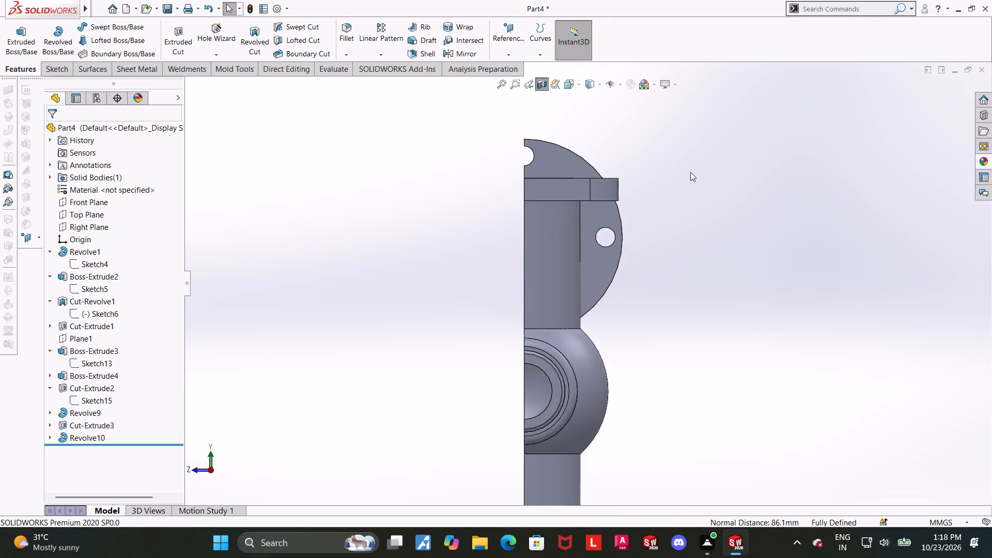
pyautogui.scroll(4, 670, 189)
pyautogui.moveTo(663, 192); pyautogui.dragTo(784, 238, button='middle')
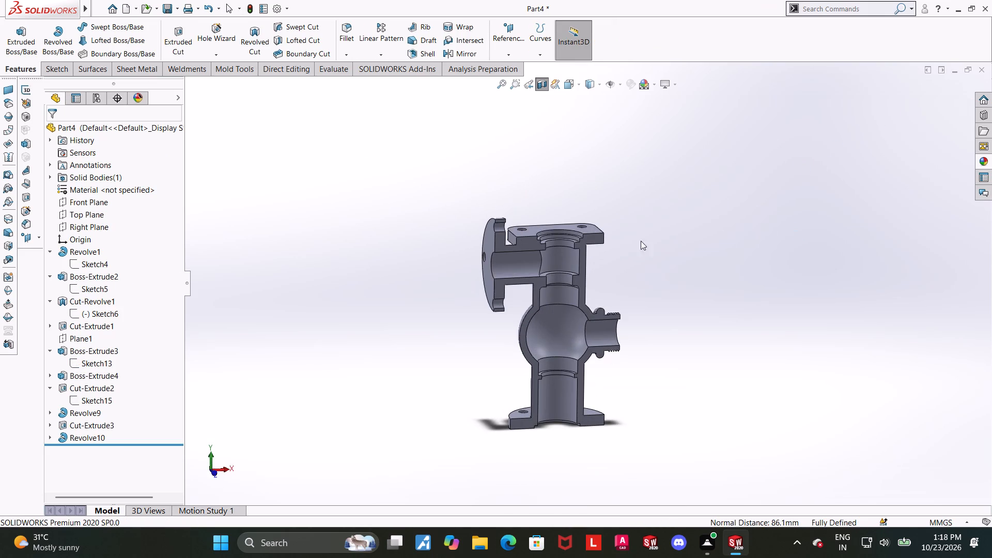
pyautogui.click(567, 85)
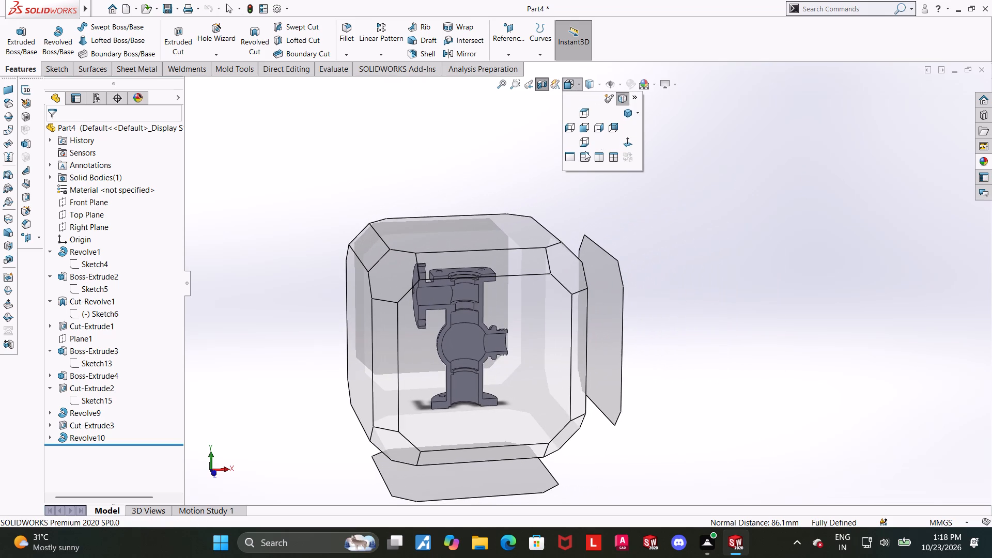
pyautogui.click(495, 305)
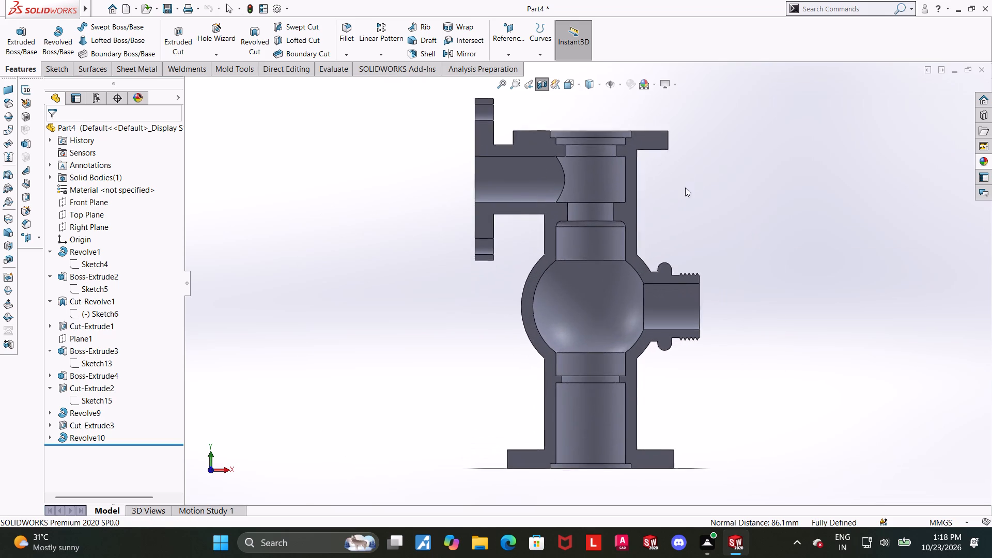
pyautogui.scroll(-2, 650, 119)
pyautogui.scroll(-3, 609, 179)
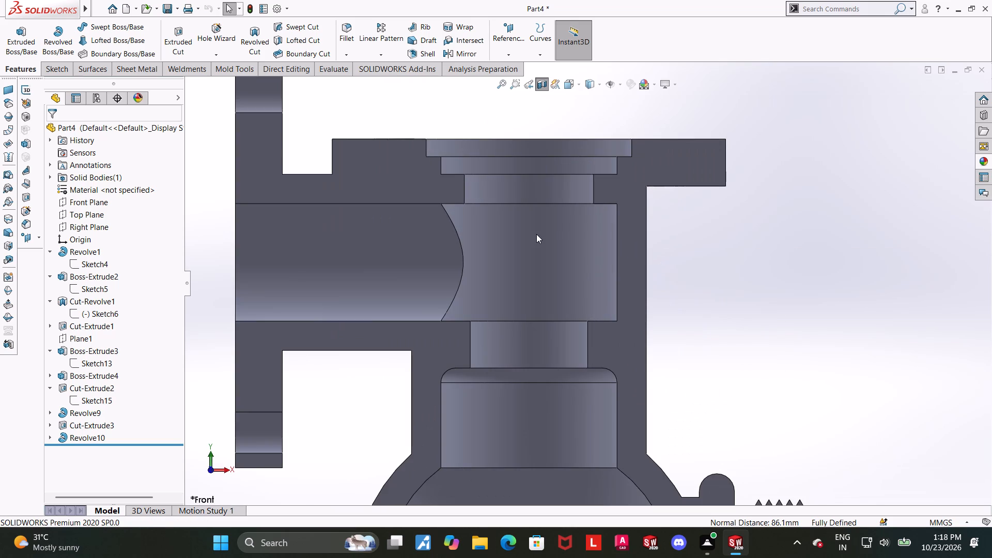
pyautogui.scroll(4, 536, 234)
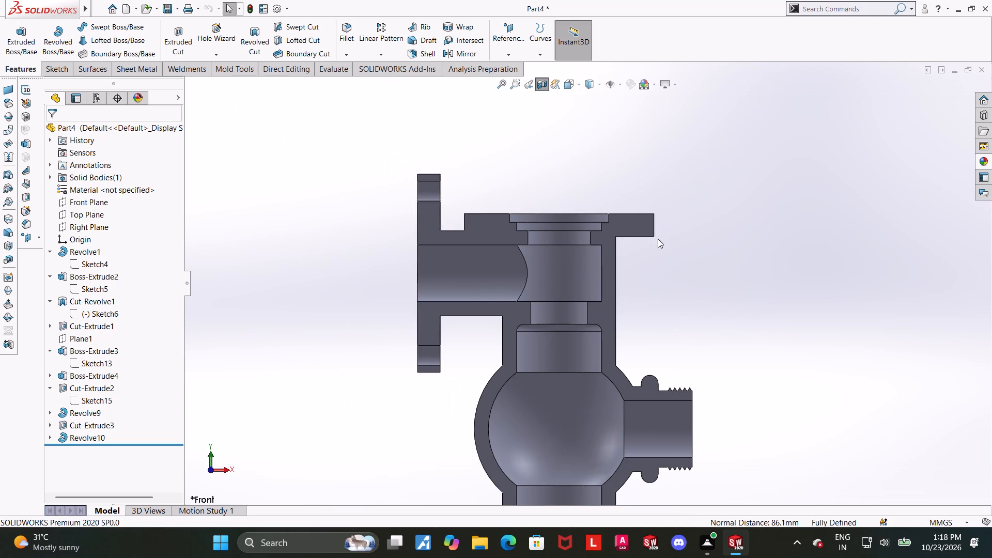
pyautogui.moveTo(659, 245); pyautogui.dragTo(705, 256, button='middle')
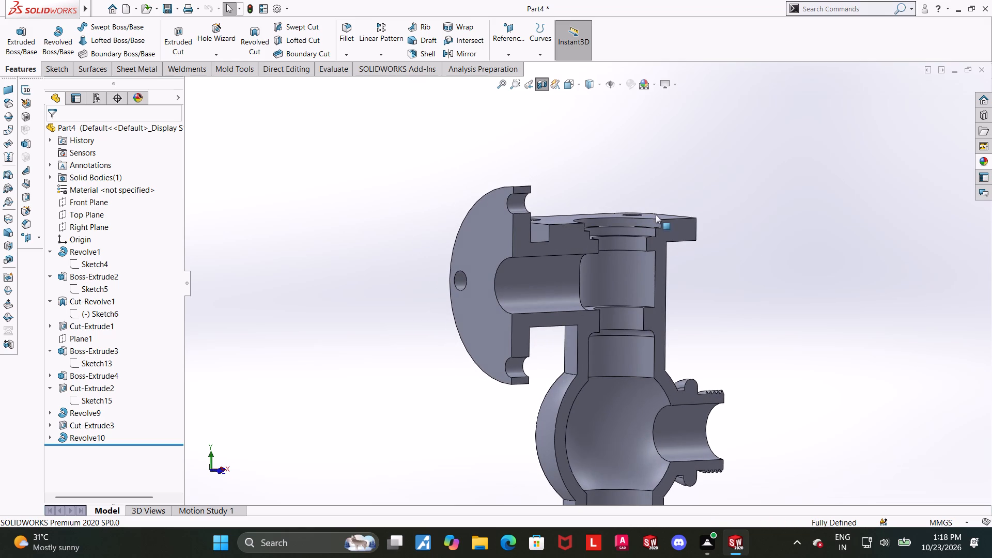
pyautogui.scroll(1, 635, 214)
pyautogui.moveTo(652, 252); pyautogui.dragTo(617, 243, button='middle')
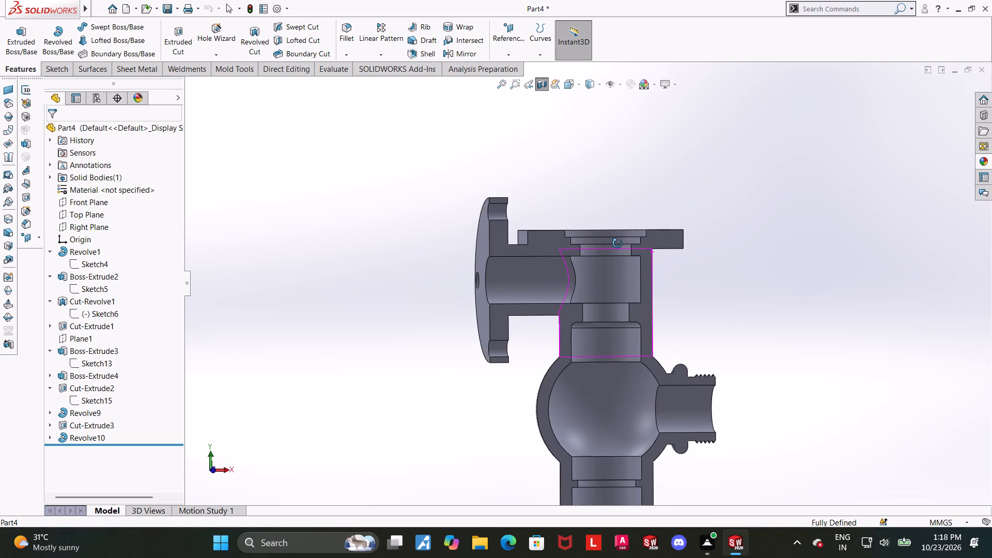
pyautogui.moveTo(617, 243); pyautogui.dragTo(640, 268, button='middle')
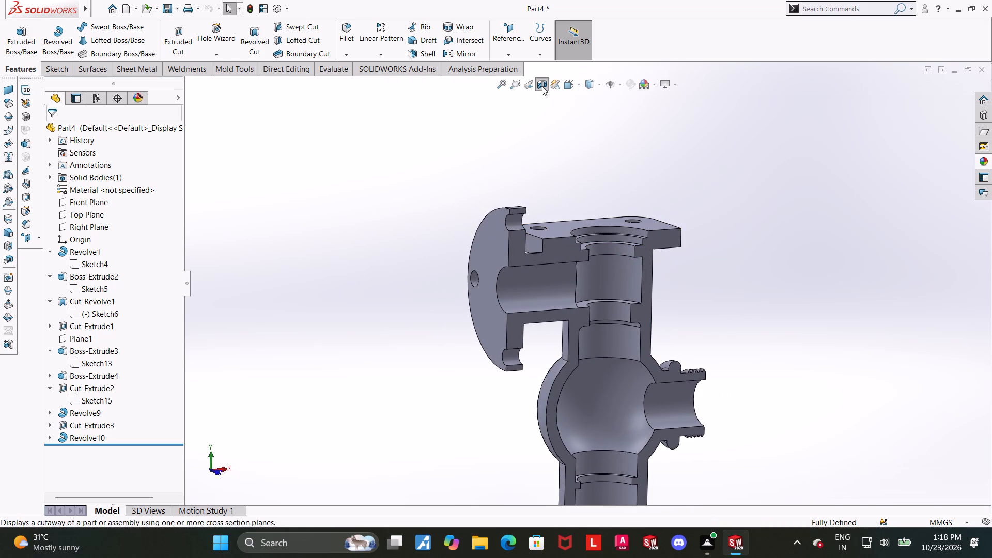
# Turn off the section view and examine where the side port meets the square top flange, from angled and front views.
pyautogui.click(542, 86)
pyautogui.scroll(2, 624, 243)
pyautogui.moveTo(660, 274); pyautogui.dragTo(657, 301, button='middle')
pyautogui.scroll(-4, 658, 270)
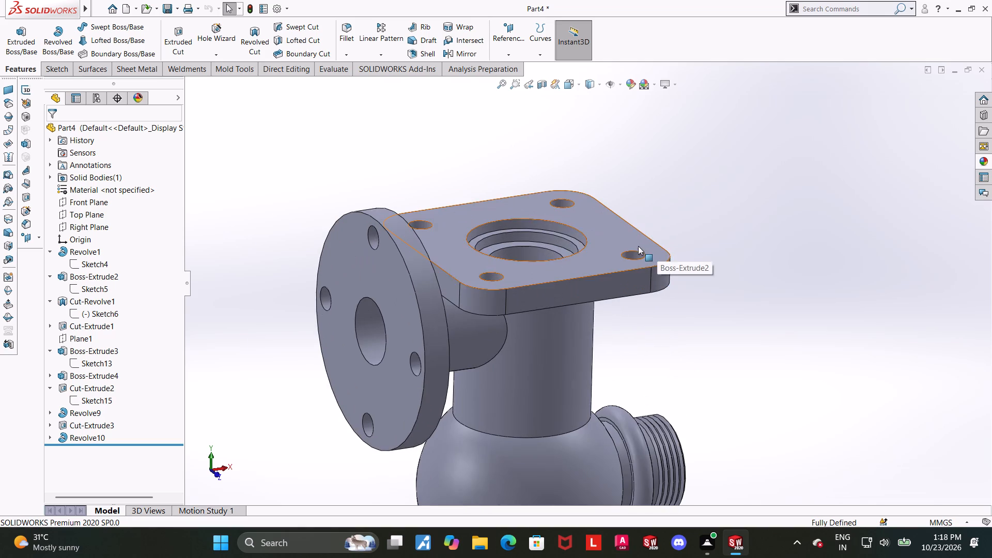
pyautogui.scroll(-2, 633, 246)
pyautogui.moveTo(518, 314); pyautogui.dragTo(499, 195, button='middle')
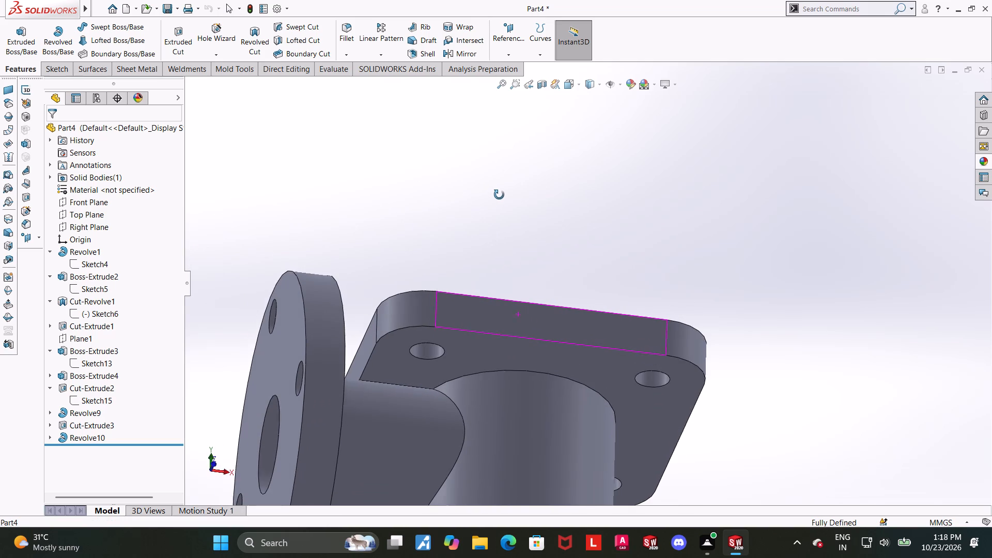
pyautogui.moveTo(499, 195); pyautogui.dragTo(494, 212, button='middle')
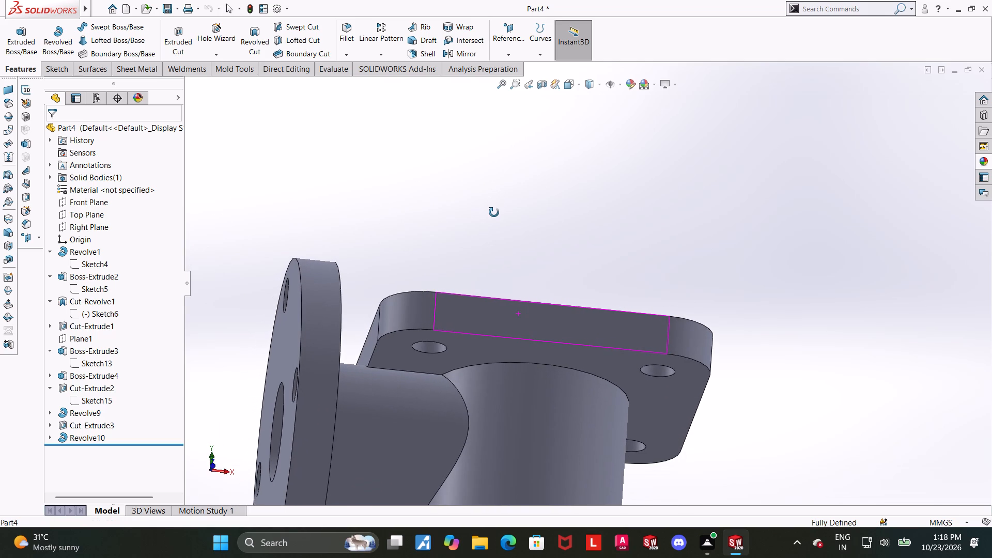
pyautogui.moveTo(494, 212); pyautogui.dragTo(491, 256, button='middle')
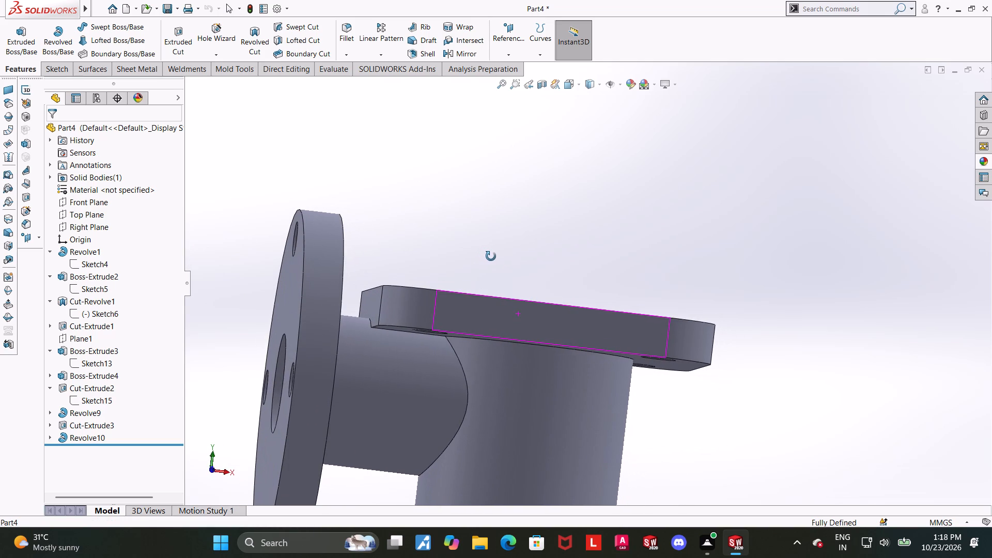
pyautogui.moveTo(491, 256); pyautogui.dragTo(499, 270, button='middle')
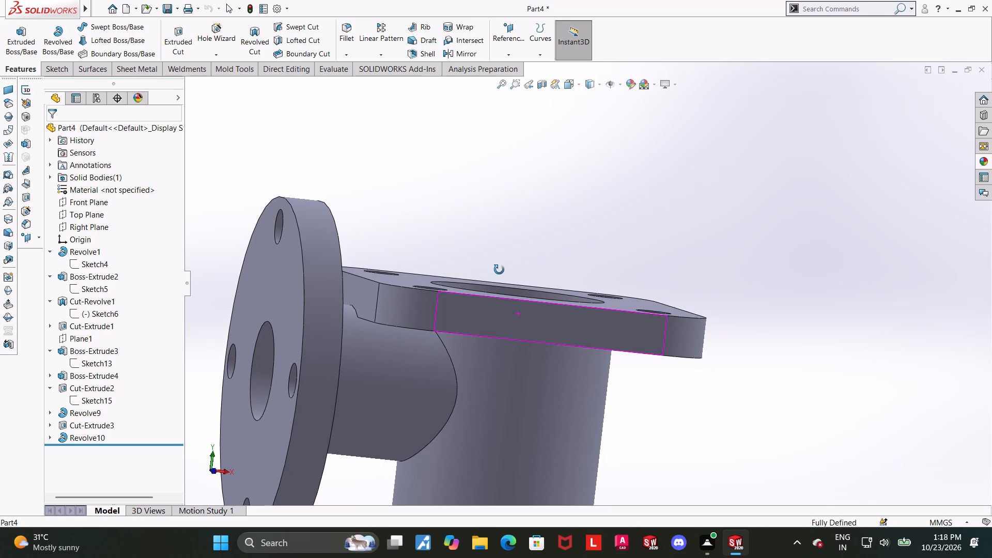
pyautogui.moveTo(499, 270); pyautogui.dragTo(501, 268, button='middle')
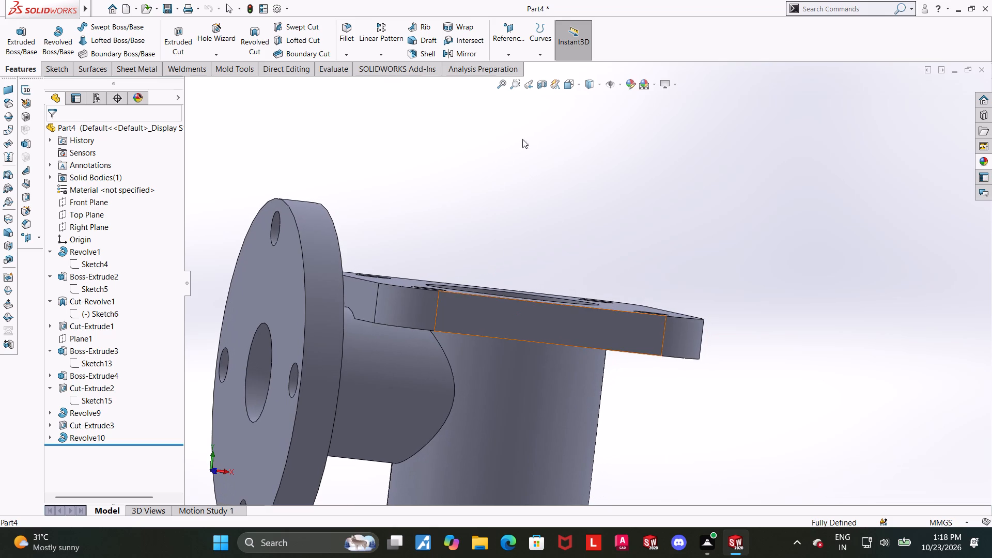
pyautogui.click(566, 89)
pyautogui.click(502, 323)
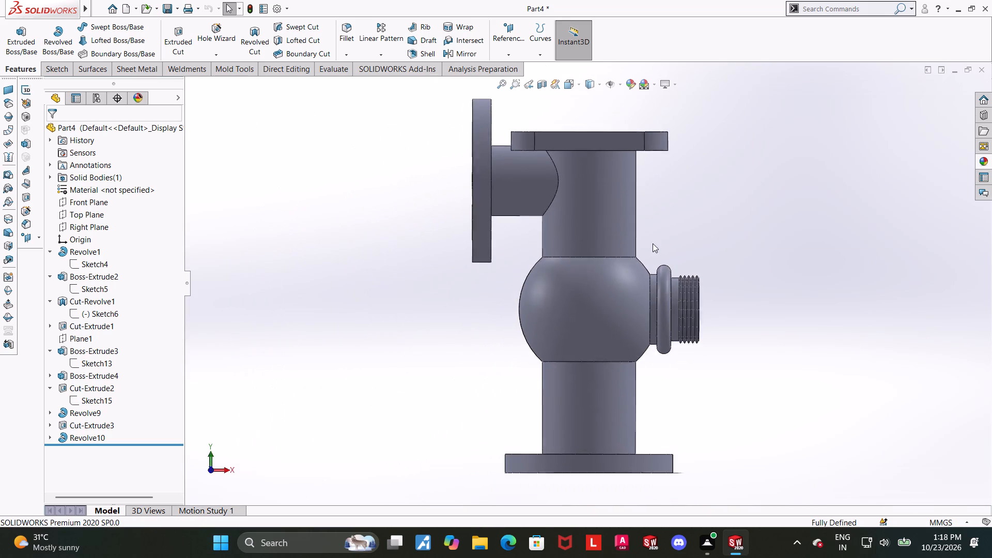
# Edit the square top flange extrusion and set its first-direction depth to 7 mm.
pyautogui.scroll(-2, 692, 153)
pyautogui.moveTo(638, 204); pyautogui.dragTo(597, 302, button='middle')
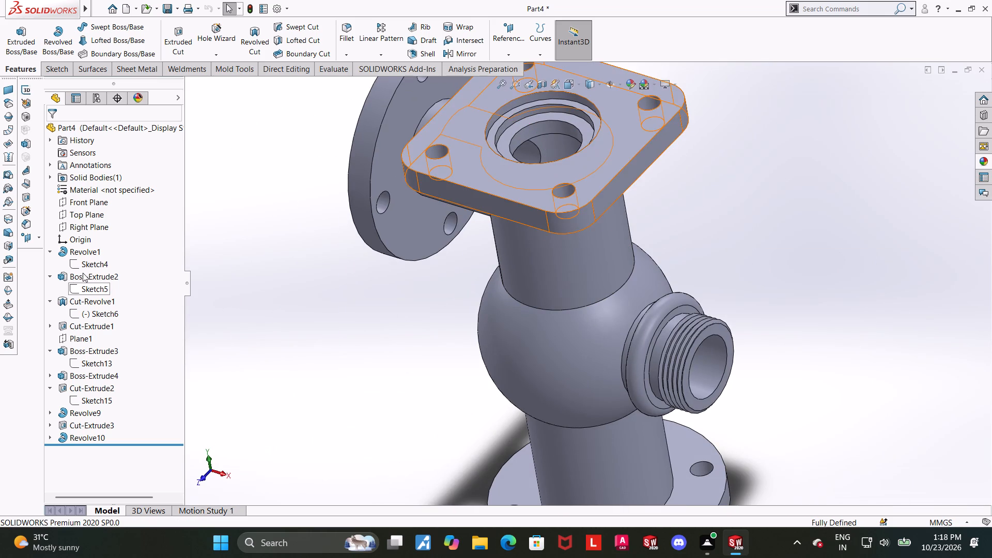
pyautogui.click(83, 273)
pyautogui.click(94, 242)
pyautogui.moveTo(727, 256); pyautogui.dragTo(739, 217, button='middle')
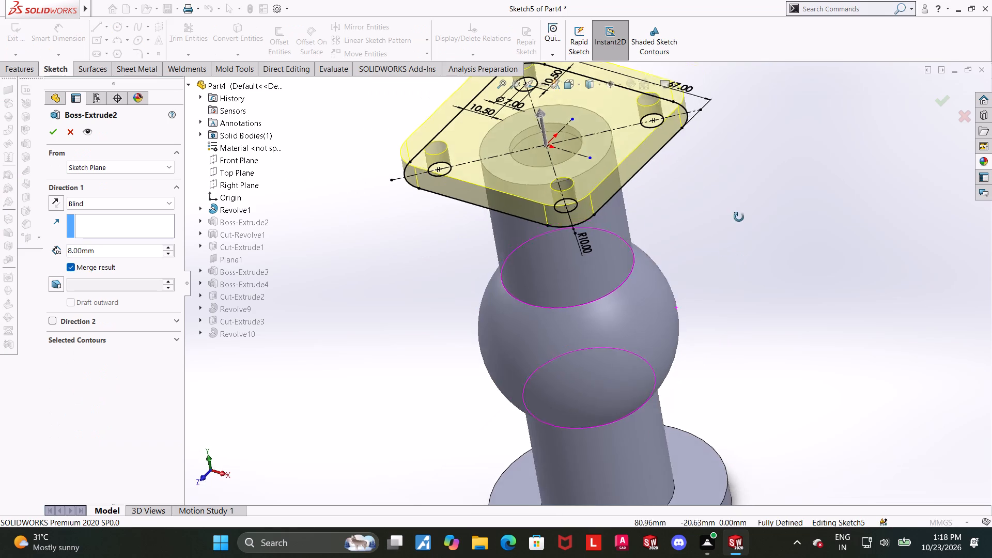
pyautogui.moveTo(739, 217); pyautogui.dragTo(755, 223, button='middle')
pyautogui.scroll(5, 755, 222)
pyautogui.scroll(-3, 700, 208)
pyautogui.moveTo(642, 227); pyautogui.dragTo(642, 268, button='middle')
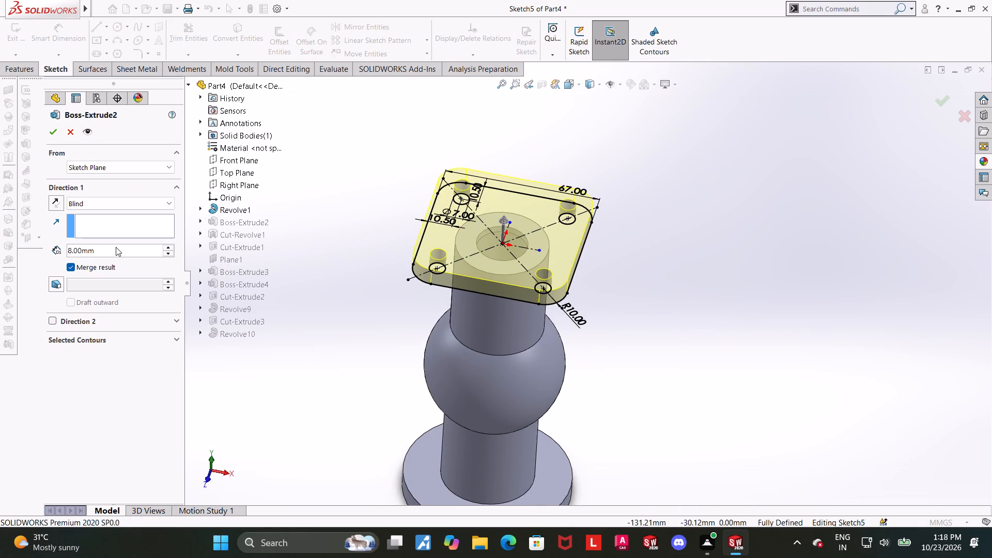
pyautogui.click(117, 249)
pyautogui.moveTo(120, 249); pyautogui.dragTo(46, 251)
pyautogui.press('7')
pyautogui.press('Return')
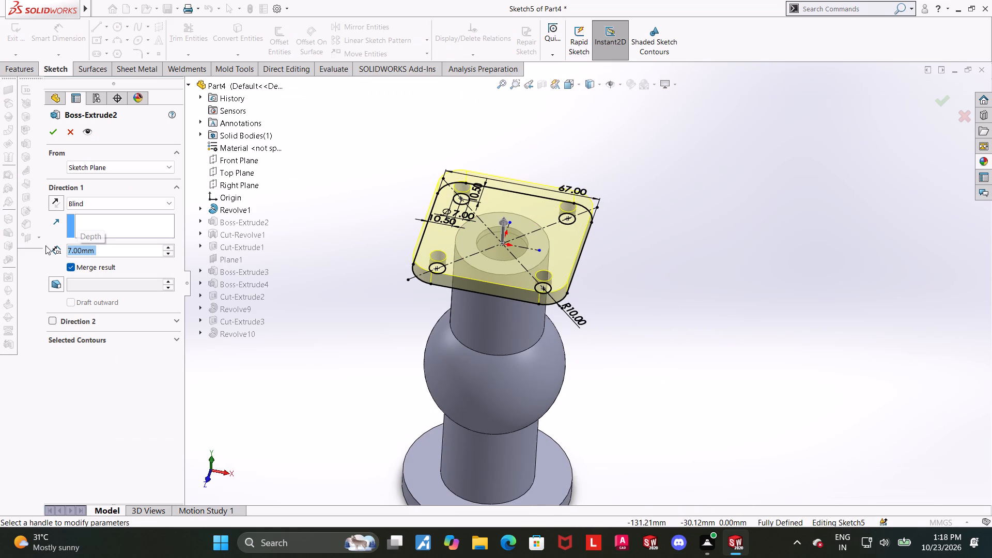
# Enable the square top flange extrusion's second direction, set its depth to 1 mm and apply the feature.
pyautogui.click(71, 321)
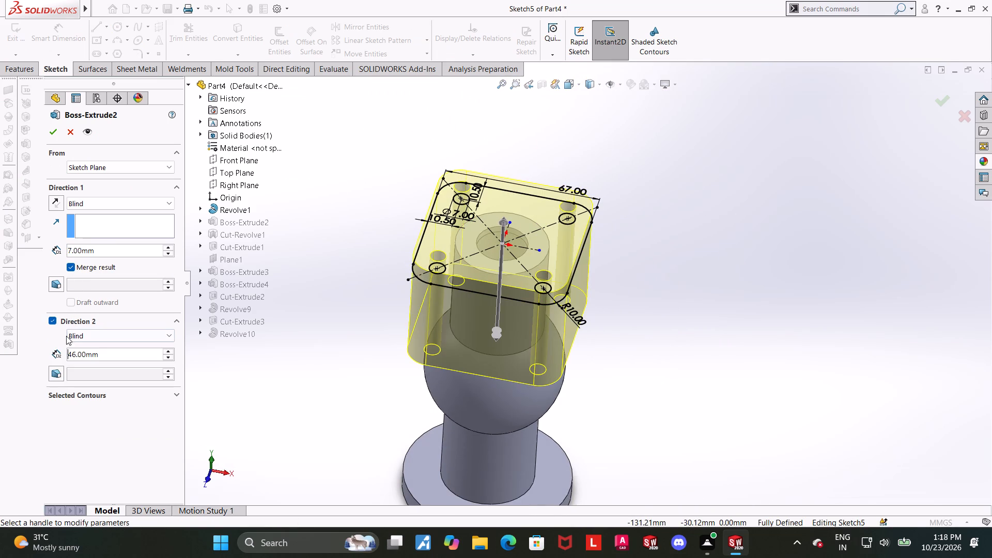
pyautogui.moveTo(118, 350); pyautogui.dragTo(13, 356)
pyautogui.press('1')
pyautogui.press('Return')
pyautogui.click(54, 134)
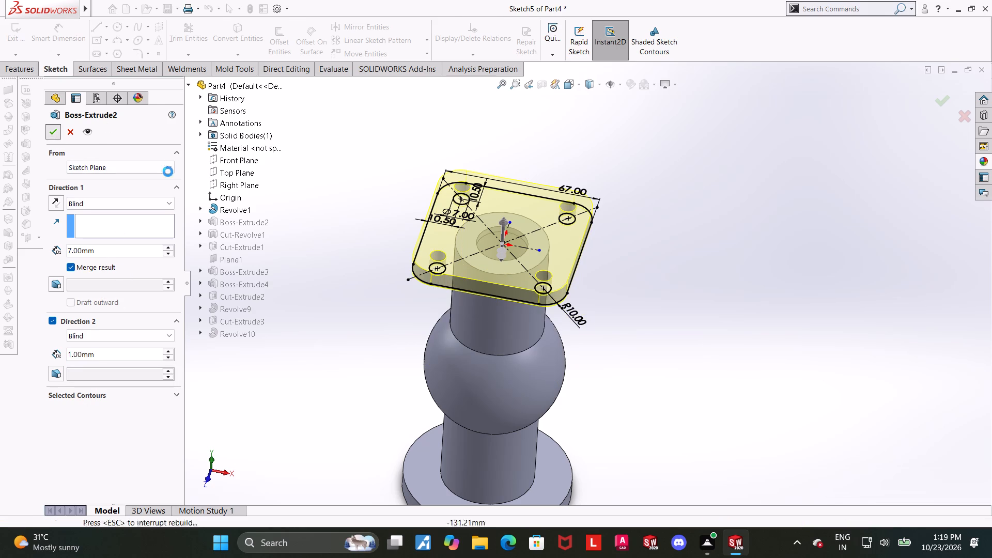
pyautogui.click(817, 302)
# Examine the thickened square top flange and its overlap with the side port in the front view.
pyautogui.scroll(2, 736, 302)
pyautogui.moveTo(729, 286); pyautogui.dragTo(743, 214, button='middle')
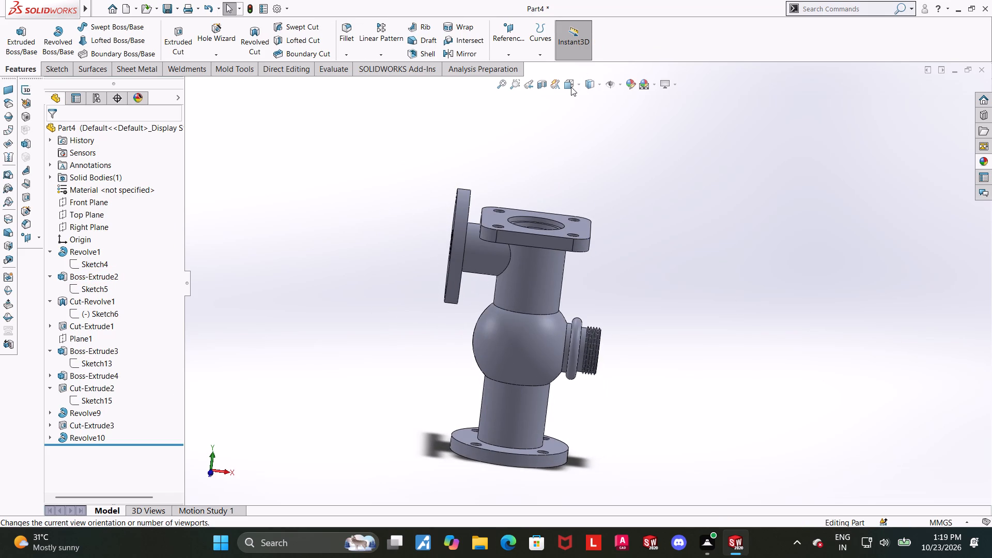
pyautogui.click(569, 89)
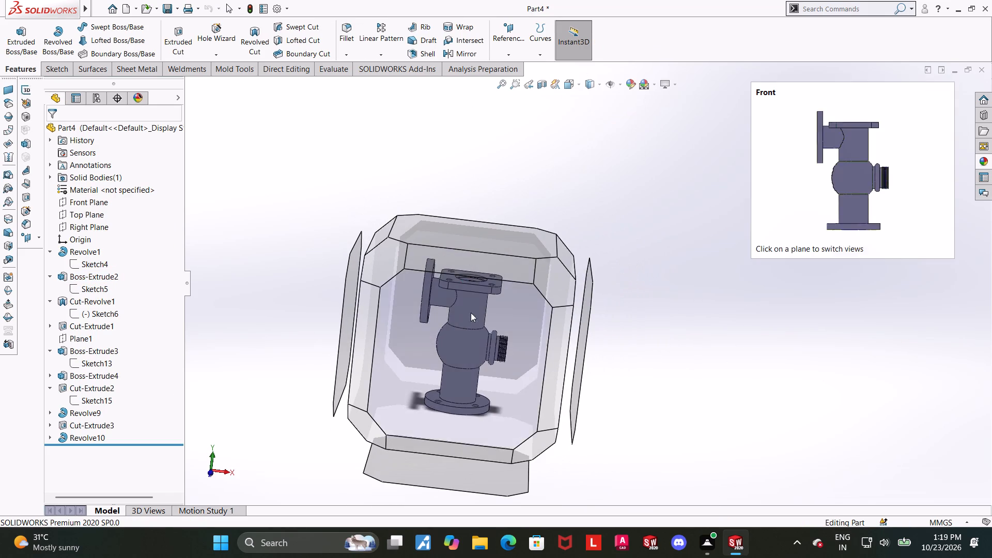
pyautogui.click(471, 313)
pyautogui.scroll(-2, 644, 137)
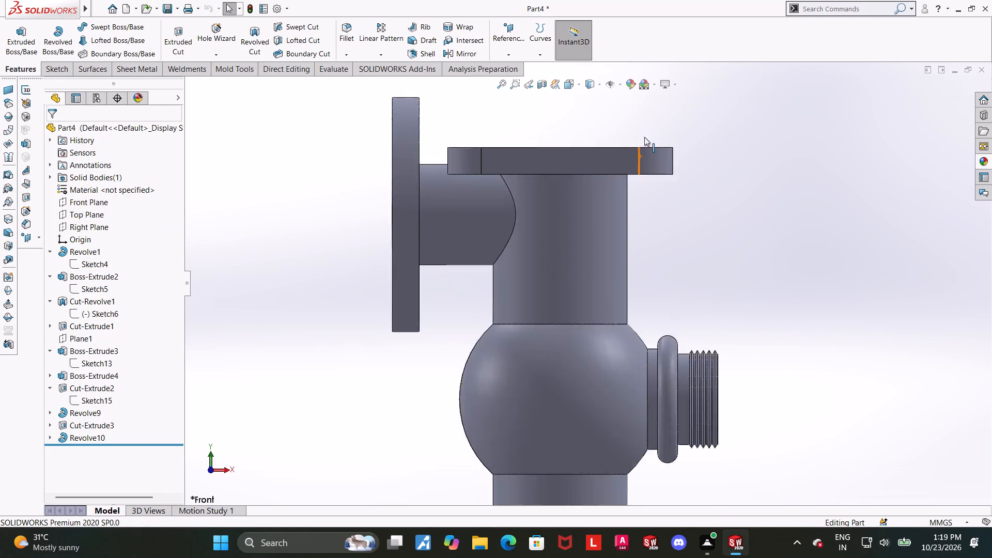
pyautogui.scroll(-1, 644, 137)
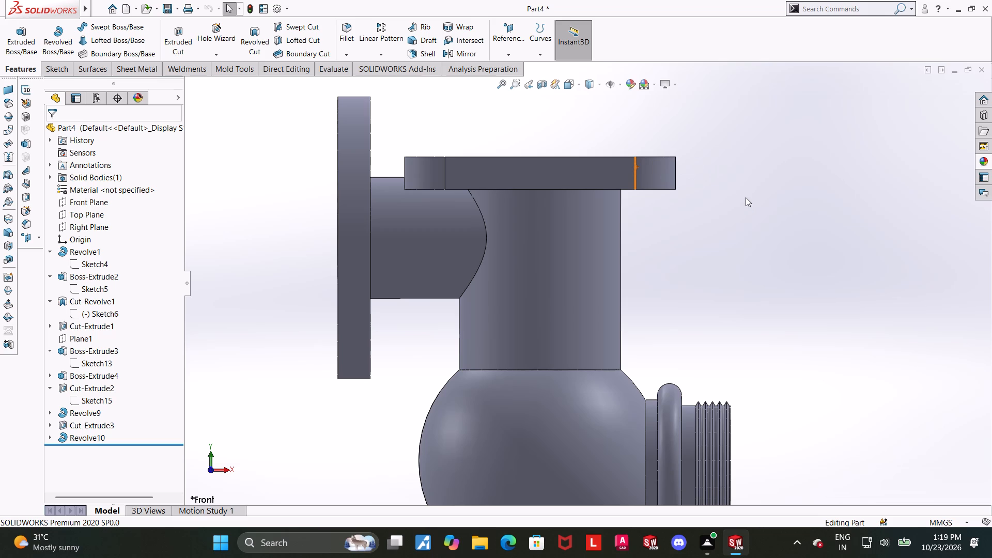
pyautogui.click(746, 197)
pyautogui.scroll(-2, 699, 145)
# Measure the square top flange's thickness between its upper and lower faces.
pyautogui.moveTo(677, 175); pyautogui.dragTo(659, 250, button='middle')
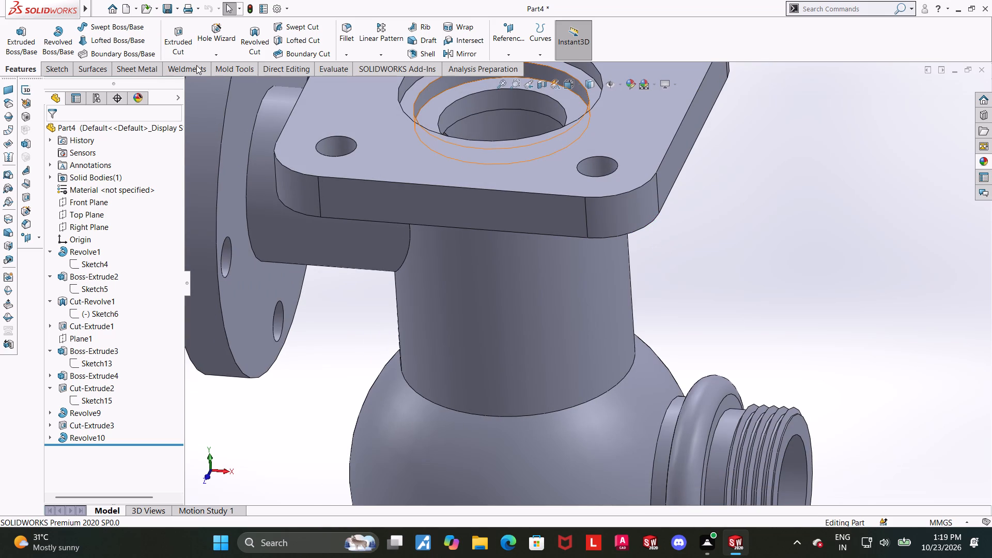
pyautogui.click(320, 71)
pyautogui.click(123, 49)
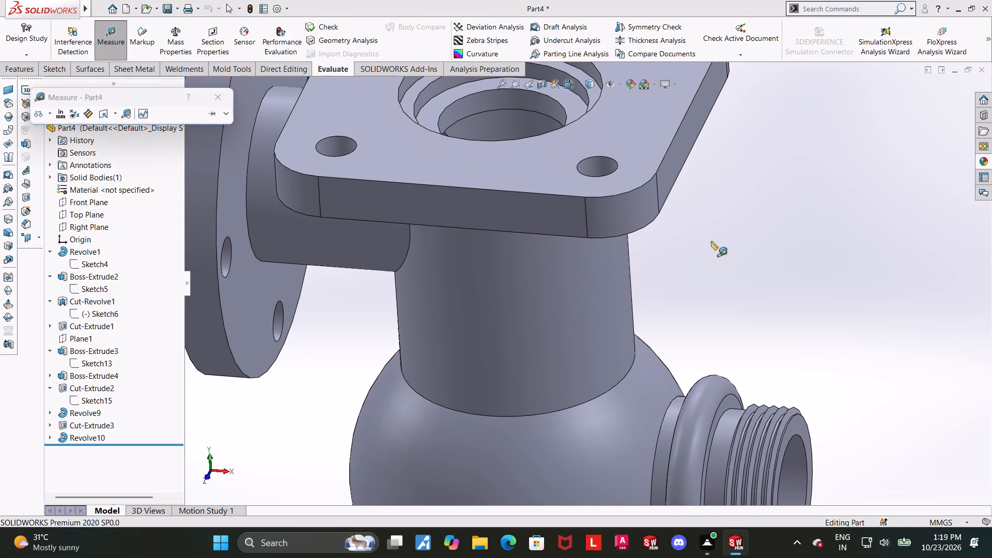
pyautogui.middleClick(711, 242)
pyautogui.click(639, 150)
pyautogui.moveTo(721, 205); pyautogui.dragTo(708, 116, button='middle')
pyautogui.click(644, 113)
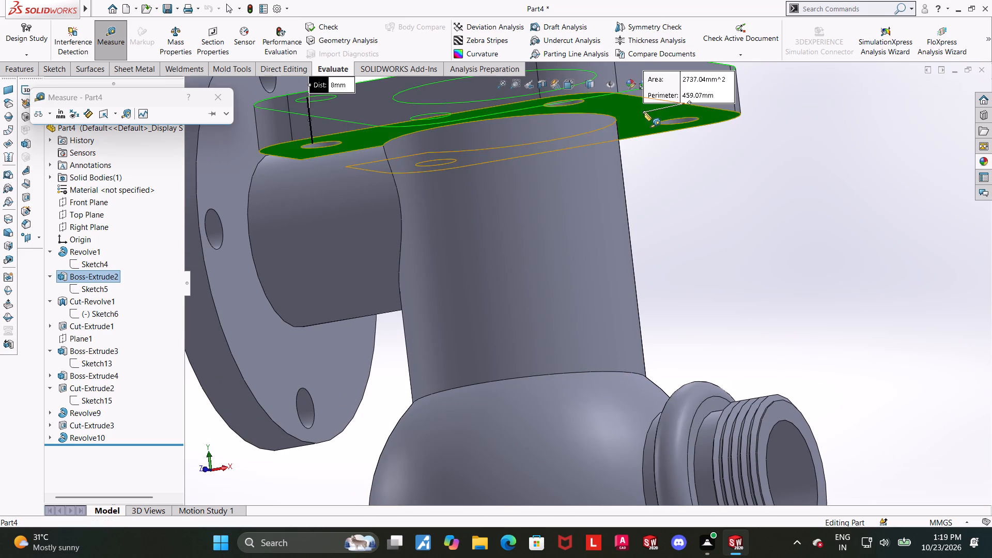
pyautogui.scroll(5, 647, 127)
pyautogui.press('Escape')
# Open the side port sketch and check the vertical distance from the top flange's upper edge to the circles' centre, adding no dimension.
pyautogui.moveTo(666, 157); pyautogui.dragTo(698, 241, button='middle')
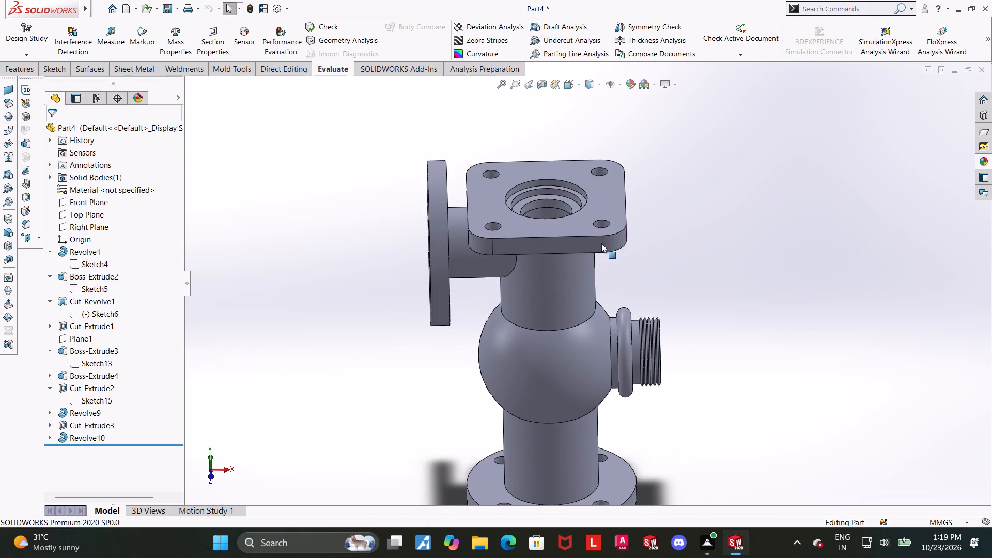
pyautogui.moveTo(599, 244); pyautogui.dragTo(601, 202, button='middle')
pyautogui.click(562, 84)
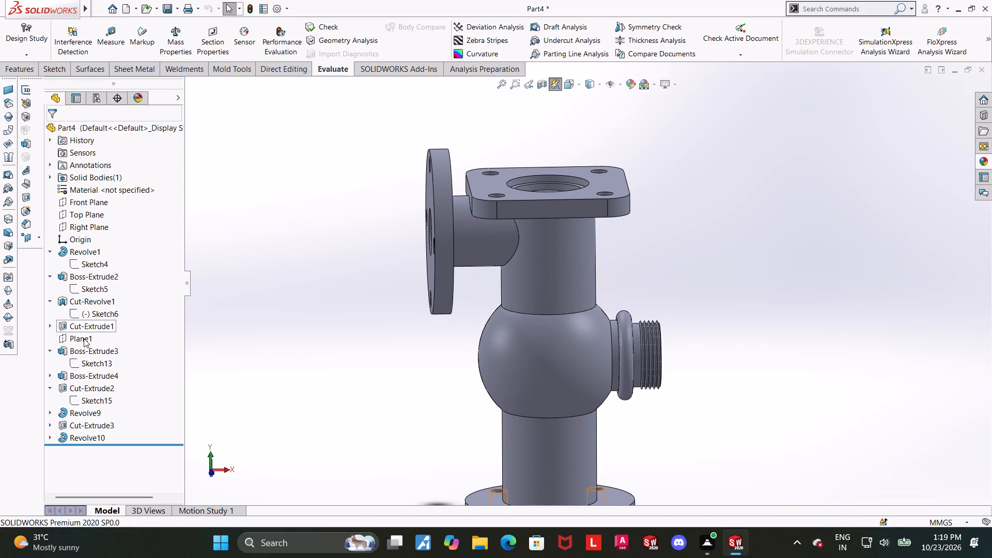
pyautogui.click(84, 364)
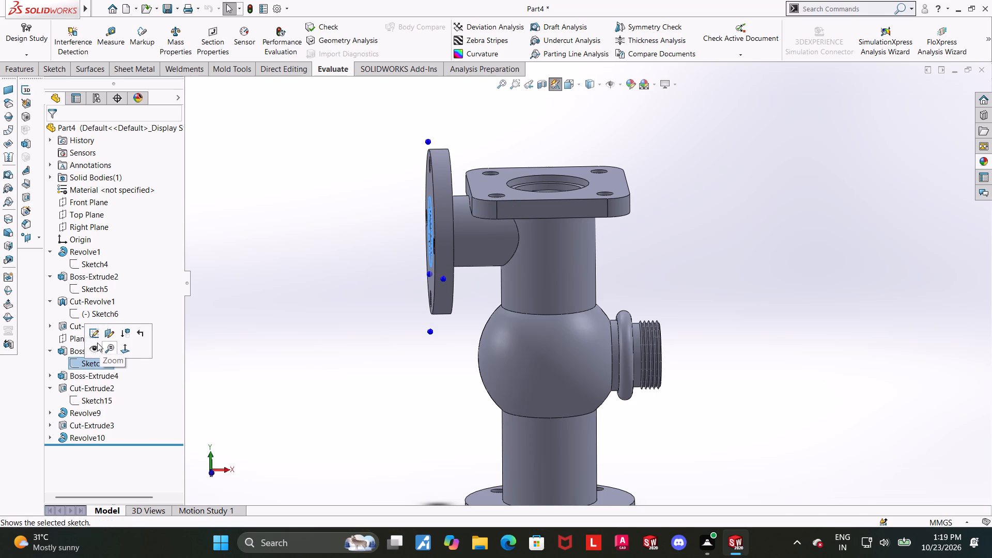
pyautogui.click(96, 335)
pyautogui.click(96, 363)
pyautogui.click(126, 349)
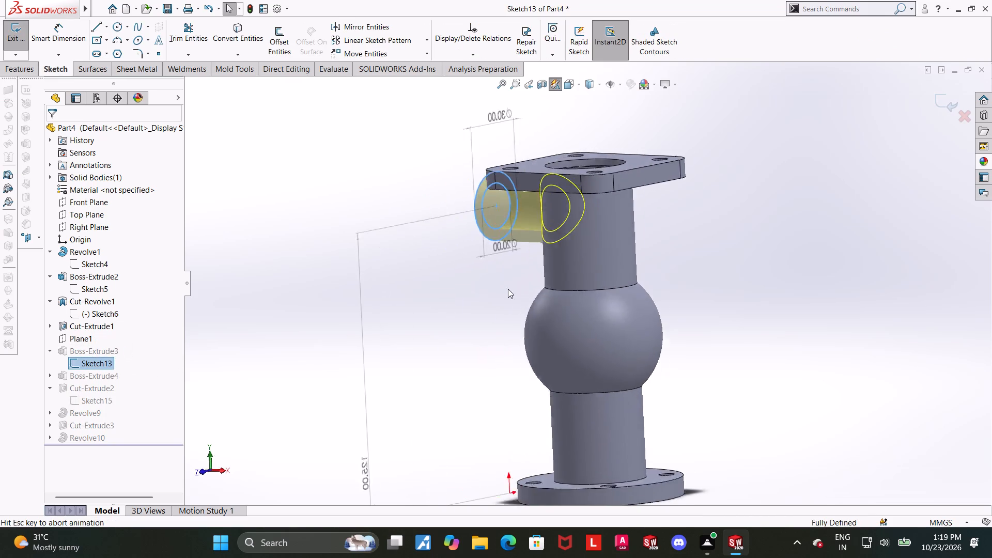
pyautogui.moveTo(54, 26); pyautogui.dragTo(58, 26)
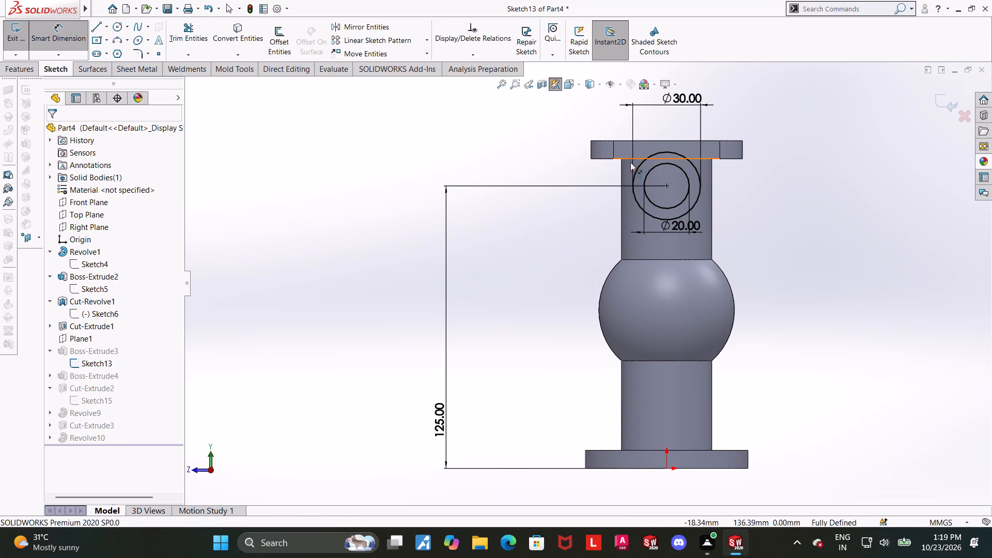
pyautogui.click(641, 142)
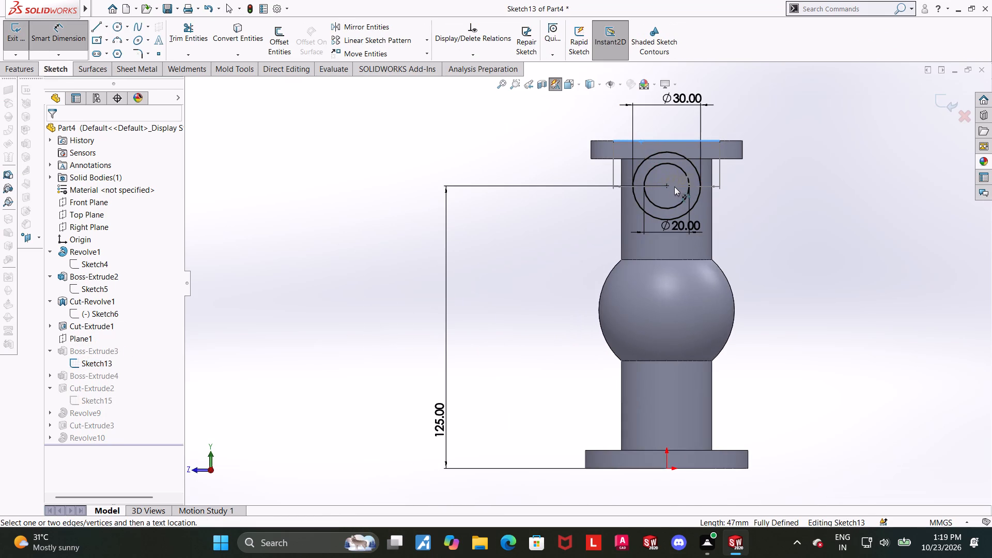
pyautogui.click(668, 187)
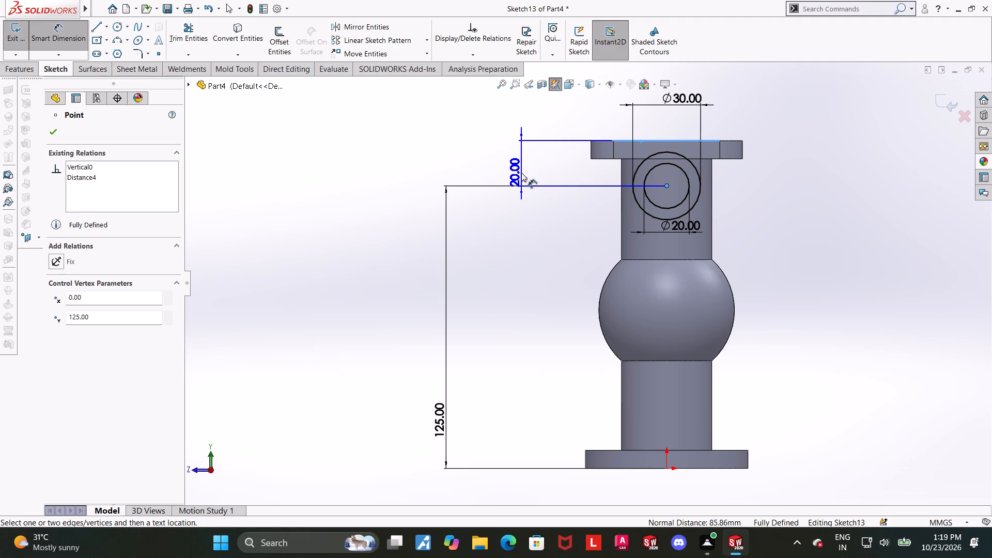
pyautogui.press('Escape')
pyautogui.press('Escape')
pyautogui.press('Escape')
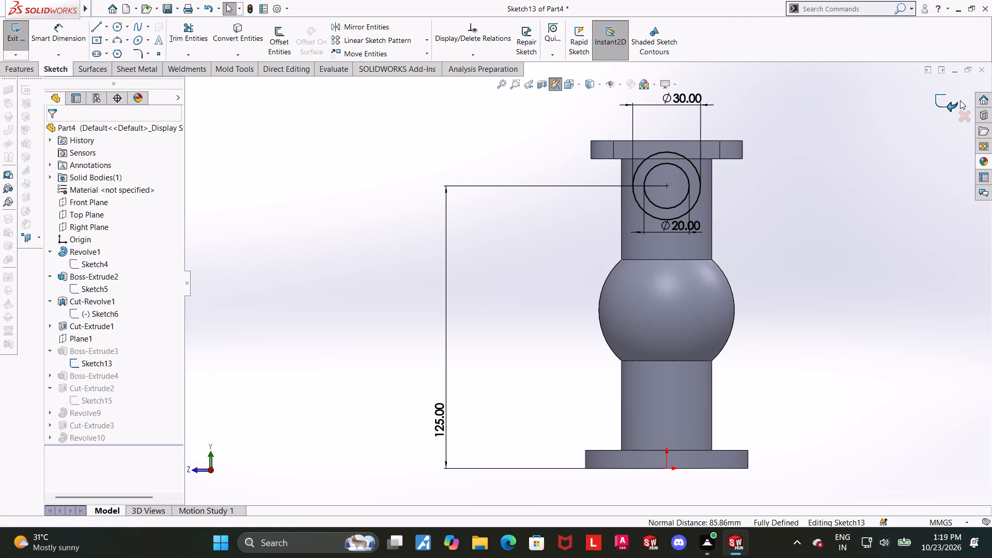
pyautogui.click(952, 99)
# Reopen the side port sketch and delete the 125 mm vertical dimension between the origin and the circles' centre.
pyautogui.scroll(2, 828, 183)
pyautogui.moveTo(737, 215); pyautogui.dragTo(847, 222, button='middle')
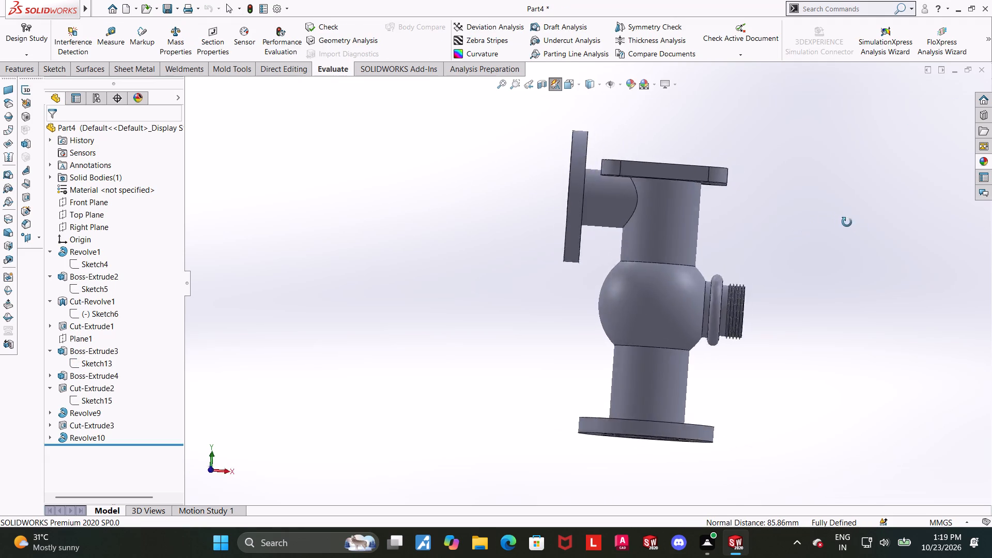
pyautogui.moveTo(847, 222); pyautogui.dragTo(922, 241, button='middle')
pyautogui.moveTo(664, 224); pyautogui.dragTo(539, 231, button='middle')
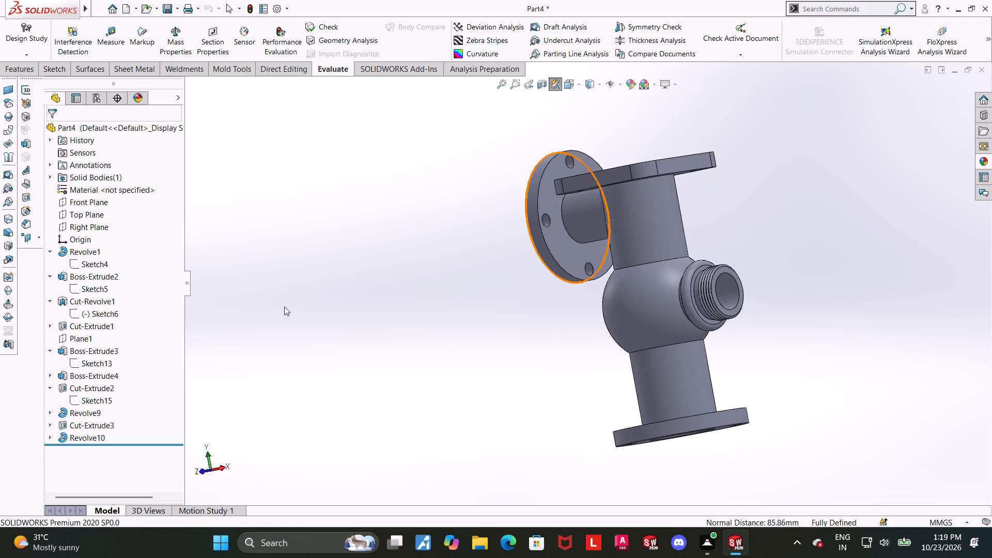
pyautogui.click(87, 368)
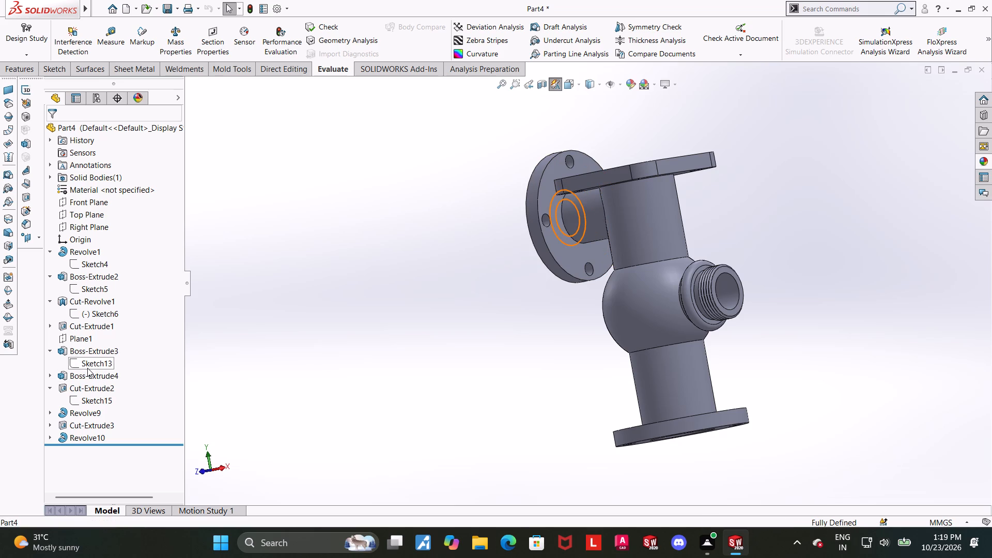
pyautogui.click(94, 338)
pyautogui.click(99, 365)
pyautogui.click(121, 354)
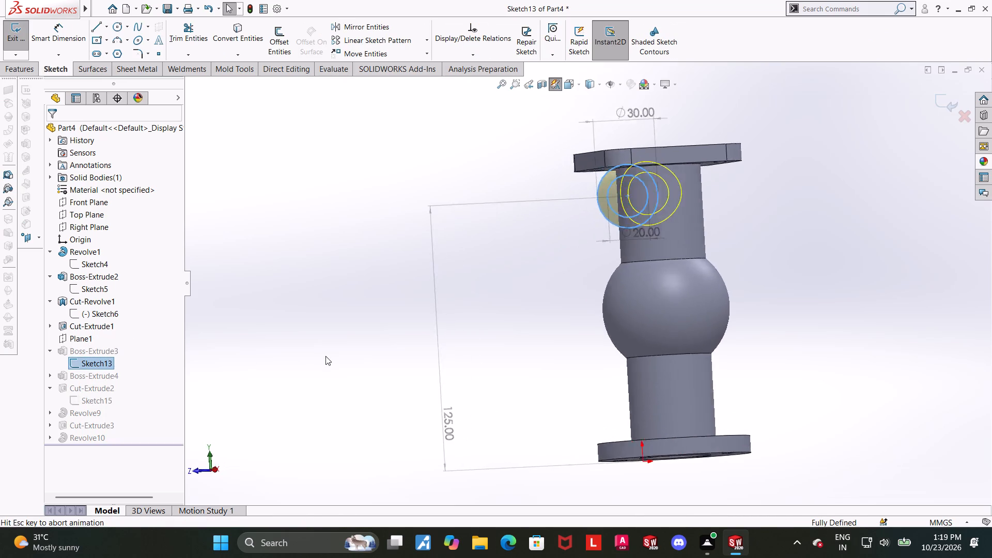
pyautogui.rightClick(451, 413)
pyautogui.click(485, 408)
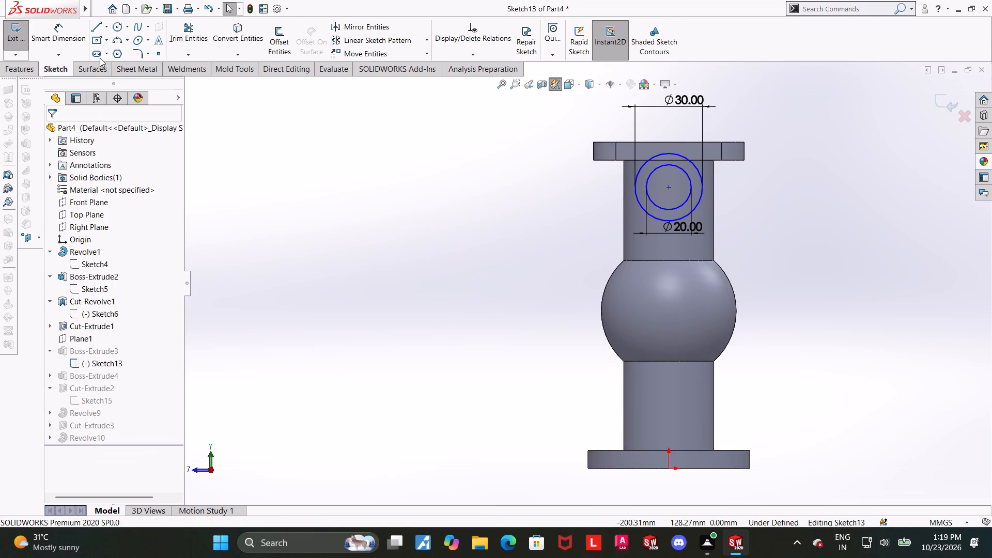
# Dimension the side port circles' centre 20 mm below the top flange's upper edge and exit the sketch.
pyautogui.click(69, 28)
pyautogui.click(668, 188)
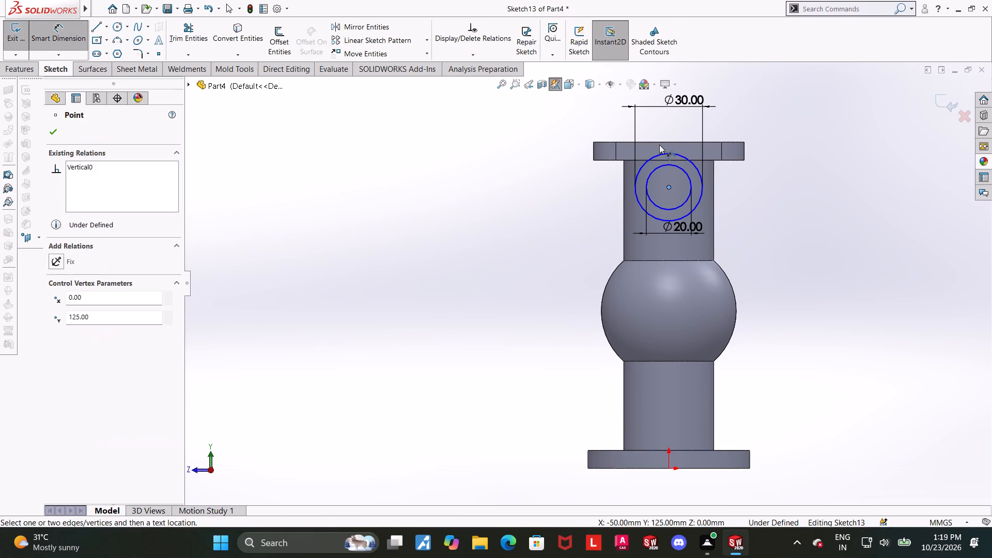
pyautogui.click(659, 141)
pyautogui.click(499, 163)
pyautogui.click(455, 146)
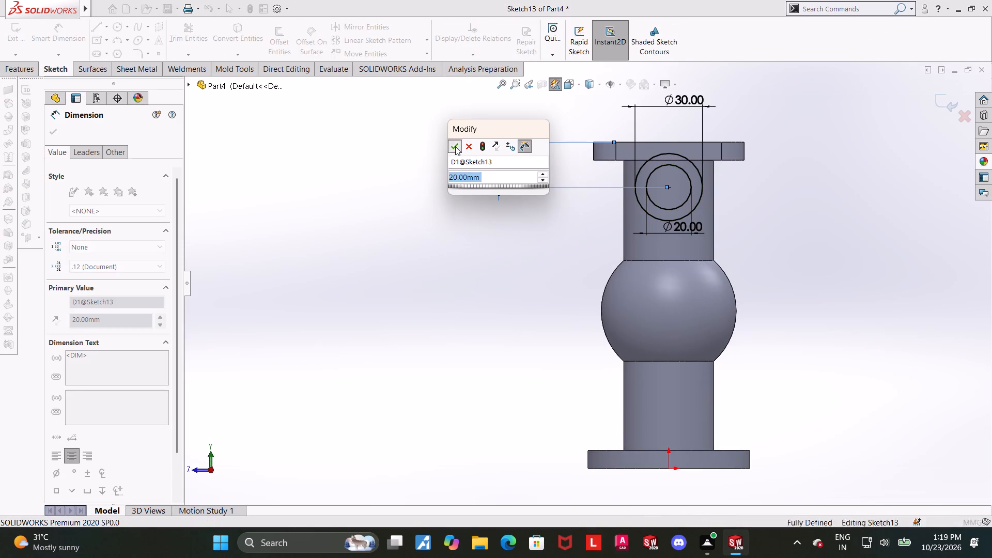
pyautogui.click(769, 257)
pyautogui.click(938, 100)
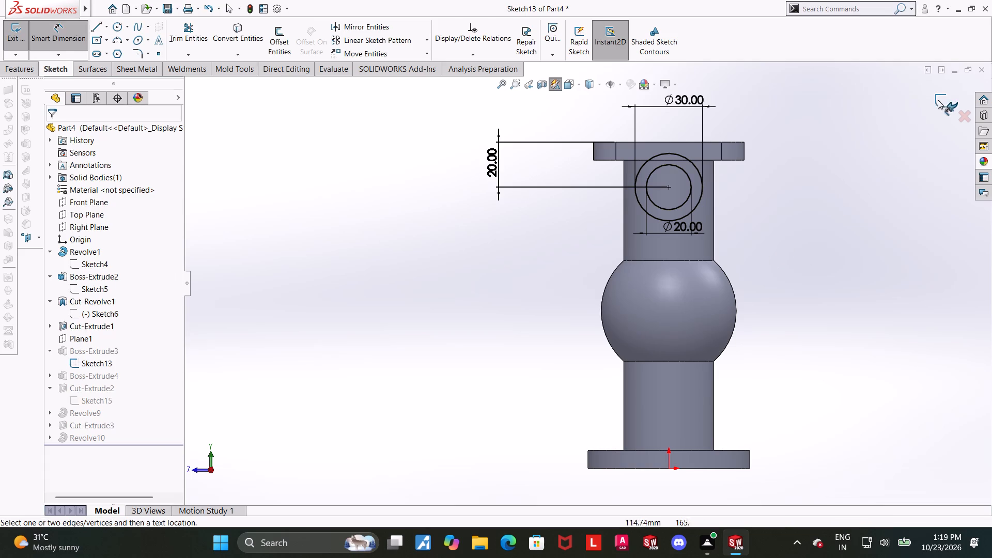
# Examine the rebuilt valve body from angled and bottom views, checking the flanges, bolt holes and side port.
pyautogui.scroll(4, 796, 157)
pyautogui.moveTo(688, 205); pyautogui.dragTo(801, 220, button='middle')
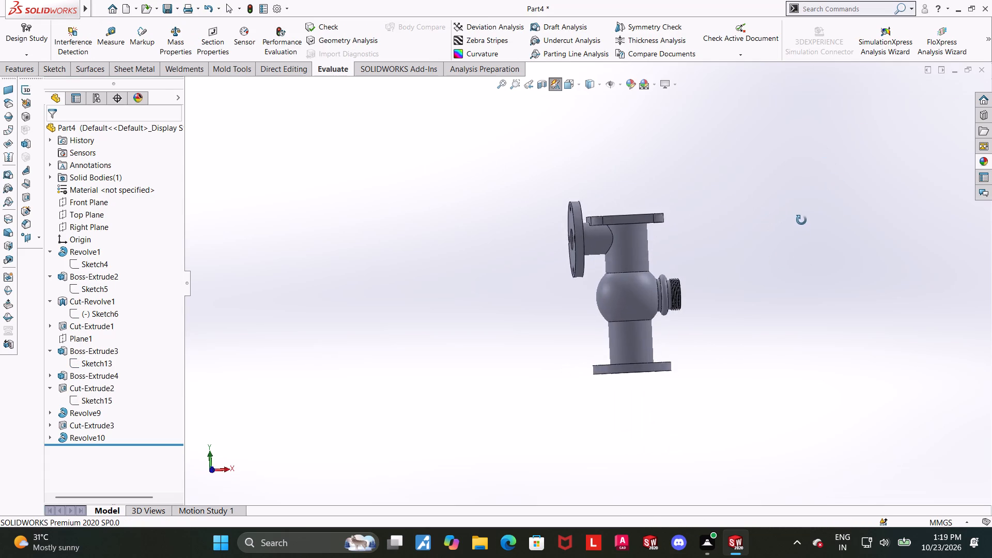
pyautogui.moveTo(801, 220); pyautogui.dragTo(787, 235, button='middle')
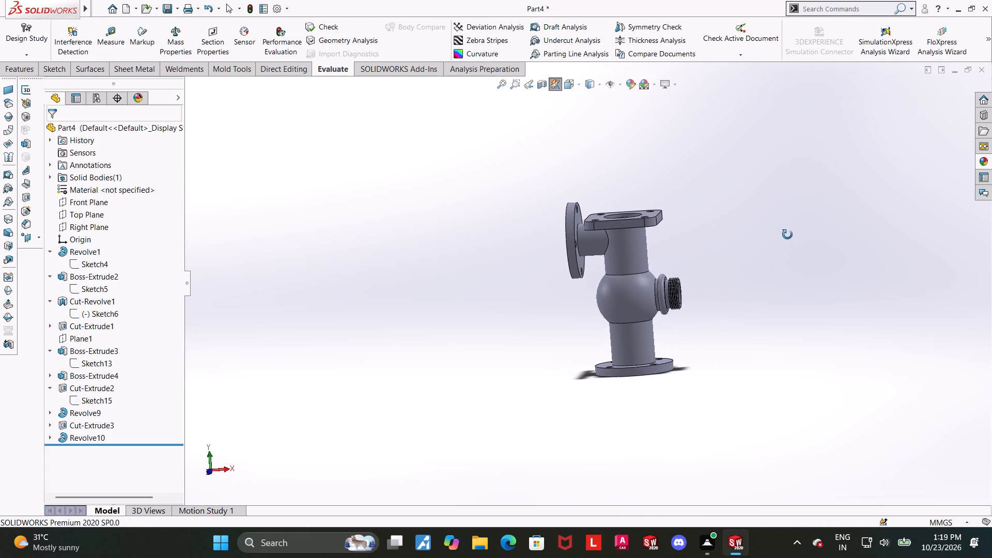
pyautogui.moveTo(787, 235); pyautogui.dragTo(785, 237, button='middle')
pyautogui.moveTo(720, 312); pyautogui.dragTo(727, 94, button='middle')
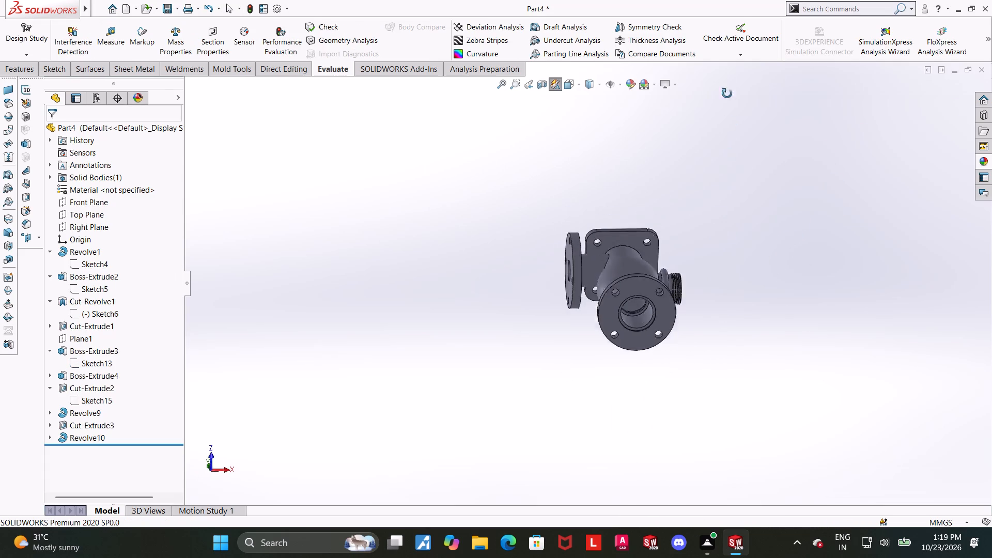
pyautogui.moveTo(727, 94); pyautogui.dragTo(723, 82, button='middle')
pyautogui.click(571, 87)
pyautogui.click(512, 357)
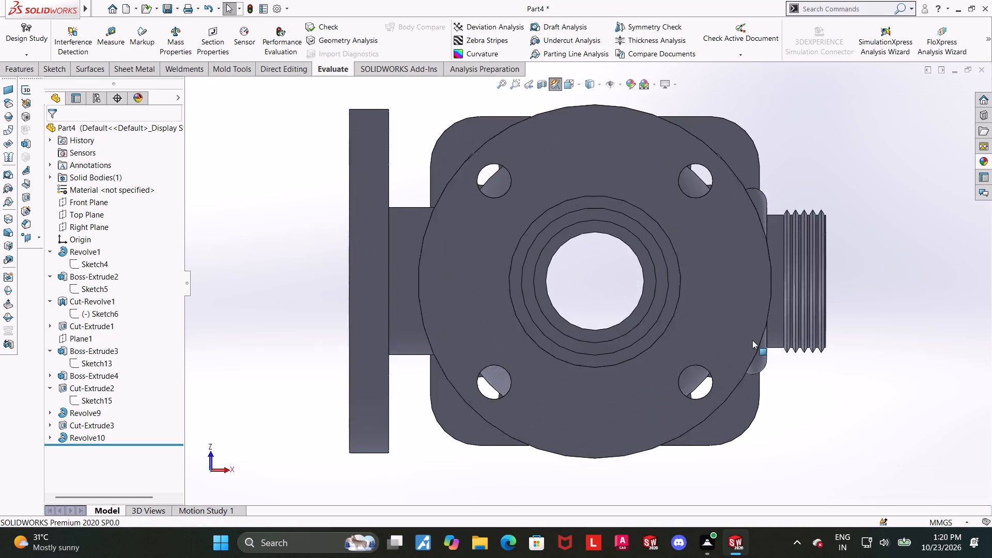
pyautogui.scroll(1, 877, 340)
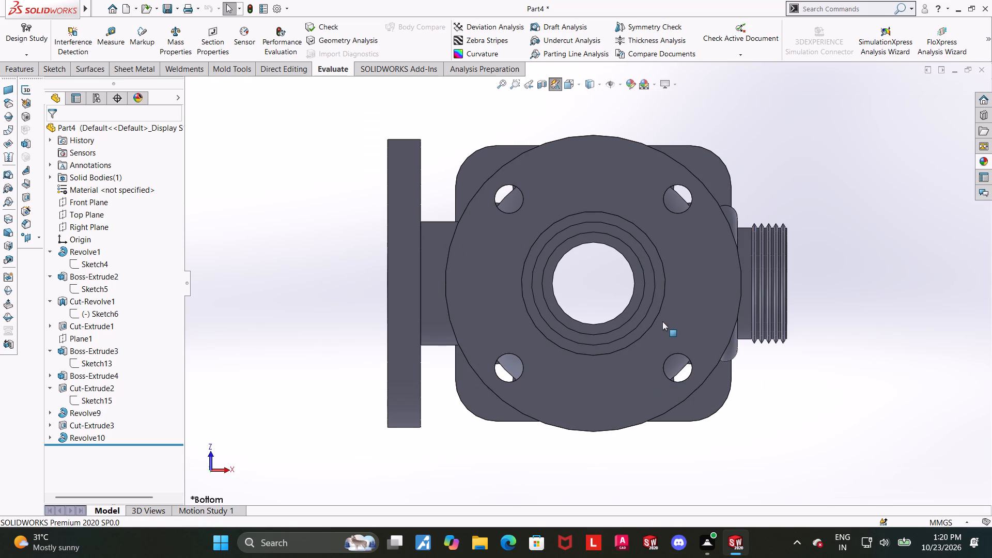
pyautogui.scroll(3, 662, 321)
pyautogui.scroll(-1, 659, 209)
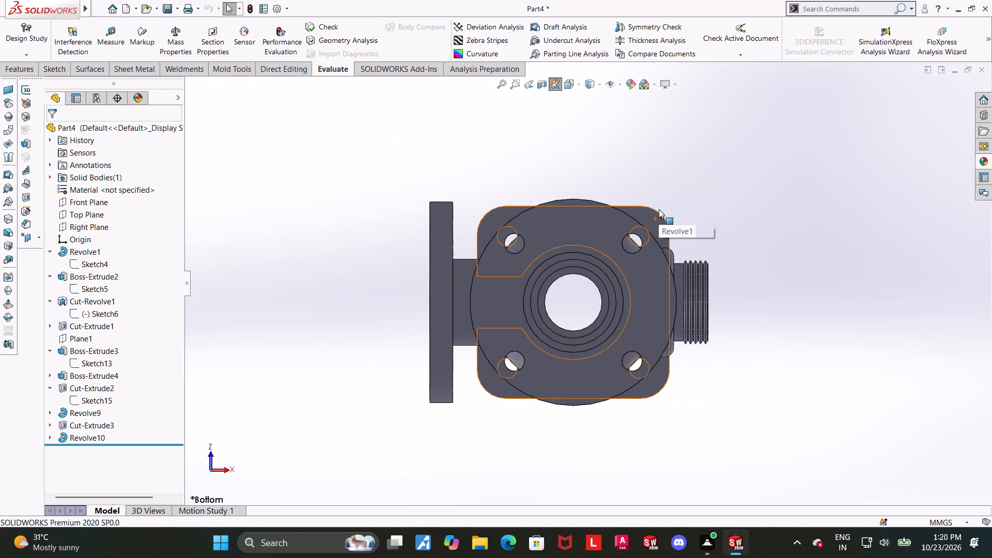
pyautogui.moveTo(659, 209); pyautogui.dragTo(660, 253, button='middle')
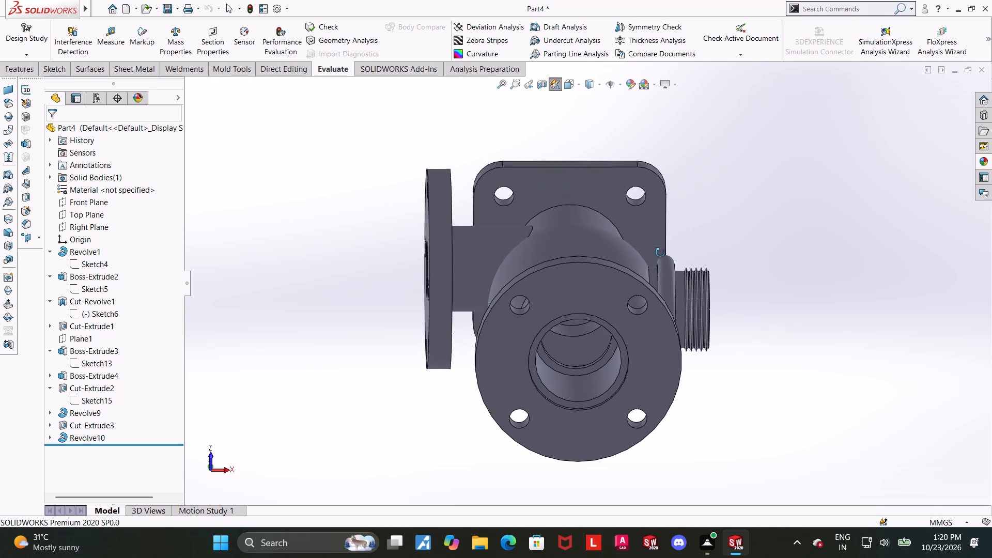
pyautogui.moveTo(660, 253); pyautogui.dragTo(663, 338, button='middle')
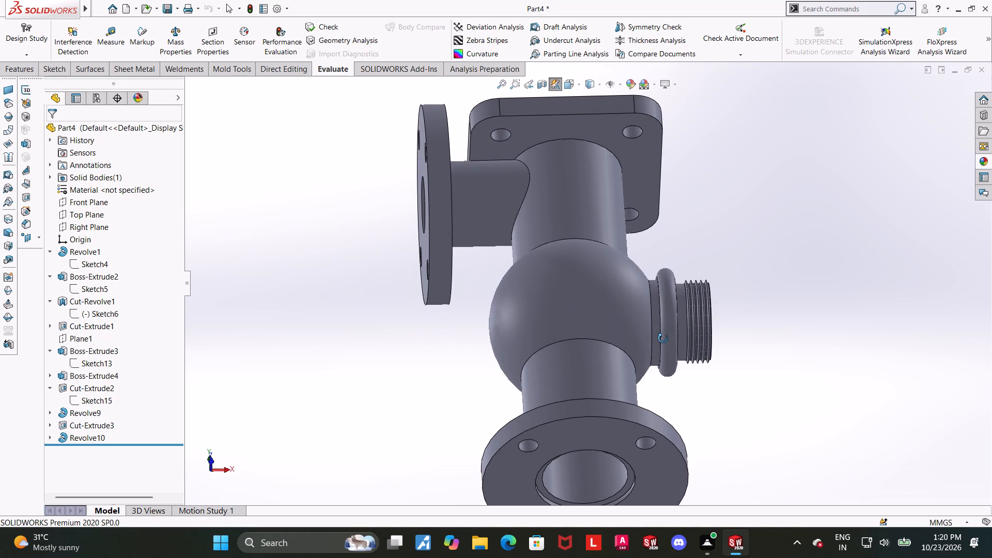
pyautogui.moveTo(663, 338); pyautogui.dragTo(666, 372, button='middle')
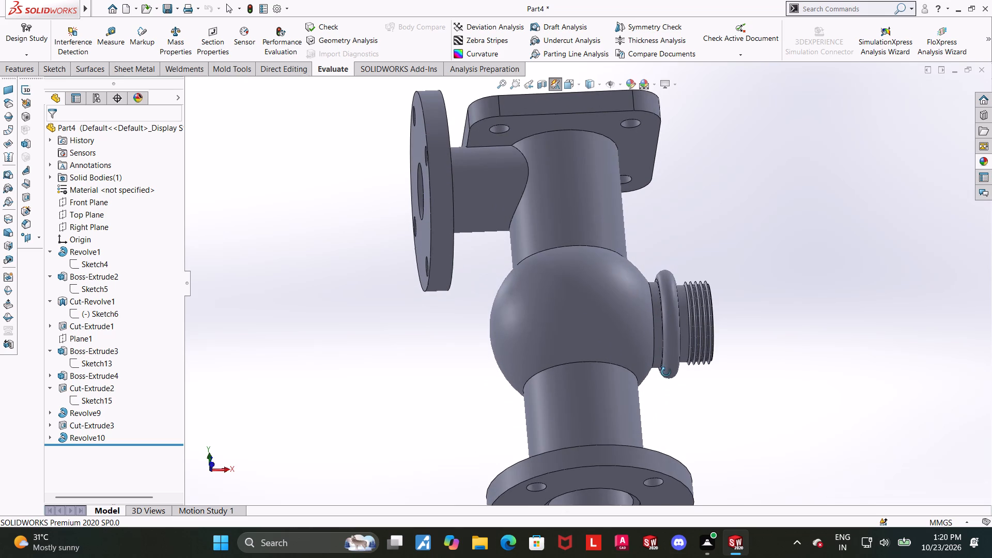
# Edit the square top flange's sketch and set the corner bolt holes' diameter to 8 mm.
pyautogui.moveTo(666, 372); pyautogui.dragTo(659, 451, button='middle')
pyautogui.moveTo(688, 180); pyautogui.dragTo(695, 252, button='middle')
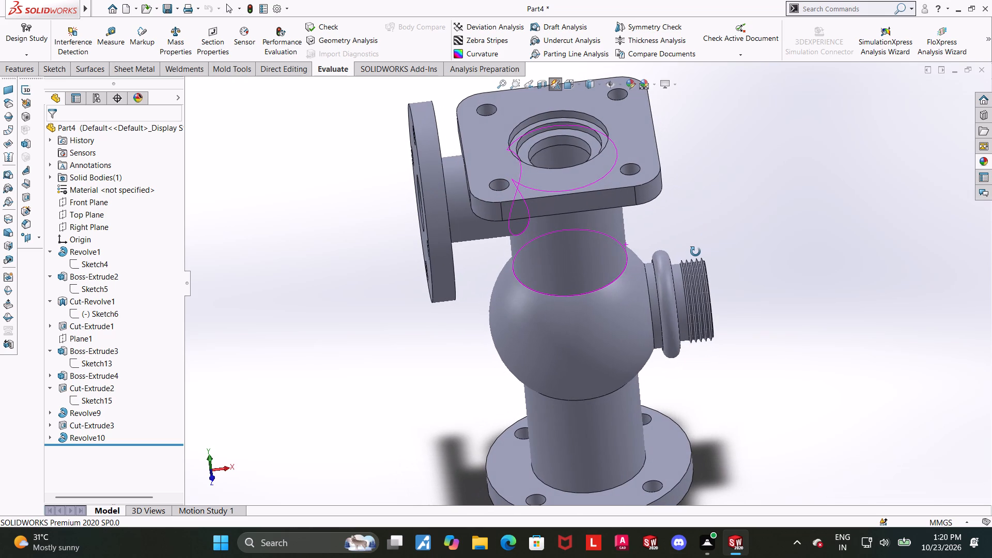
pyautogui.moveTo(695, 252); pyautogui.dragTo(697, 270, button='middle')
pyautogui.moveTo(684, 212); pyautogui.dragTo(689, 245, button='middle')
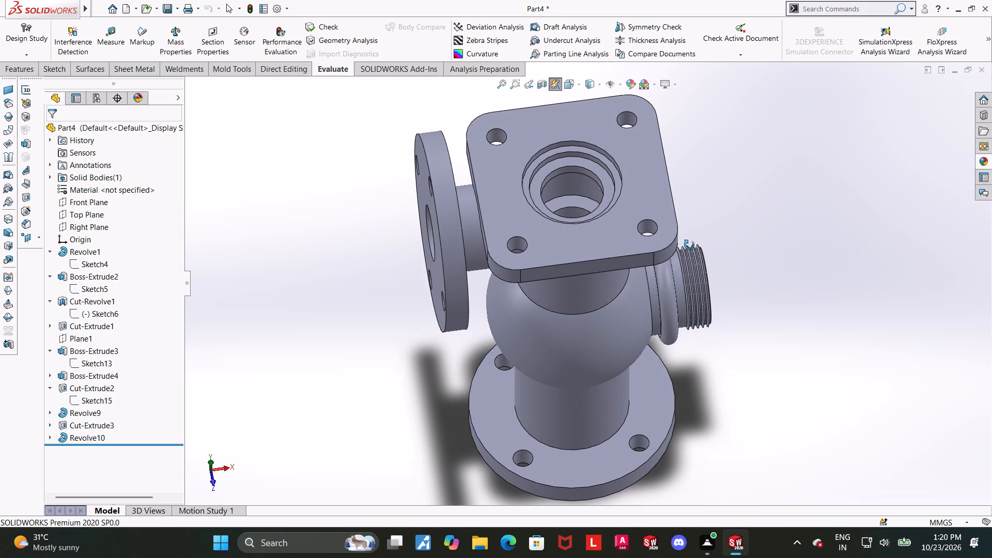
pyautogui.moveTo(689, 245); pyautogui.dragTo(694, 250, button='middle')
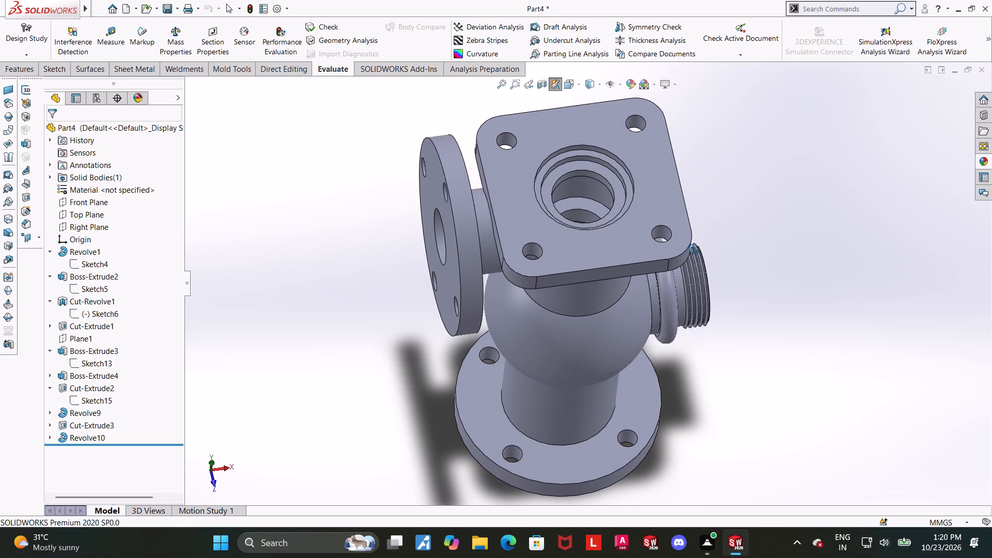
pyautogui.moveTo(694, 250); pyautogui.dragTo(689, 265, button='middle')
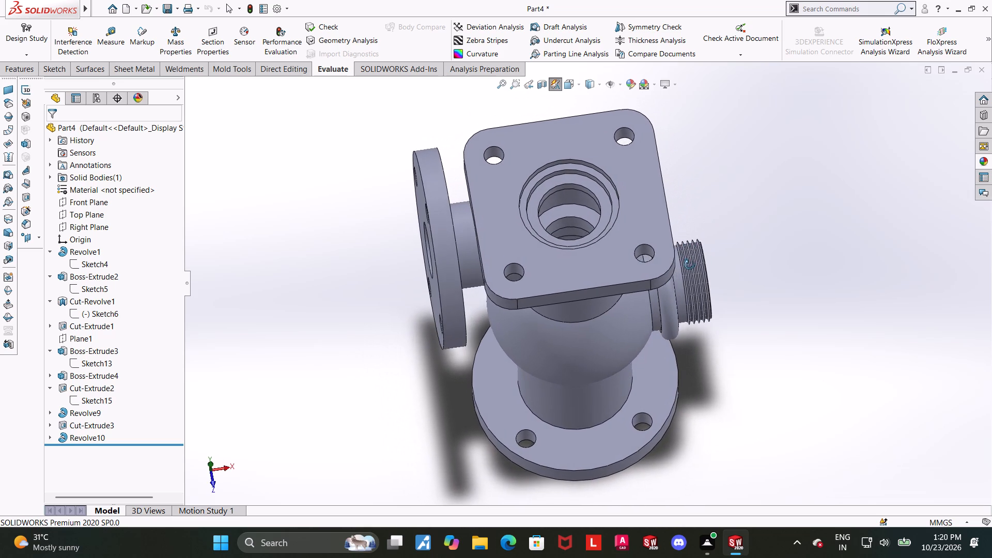
pyautogui.moveTo(689, 265); pyautogui.dragTo(691, 267, button='middle')
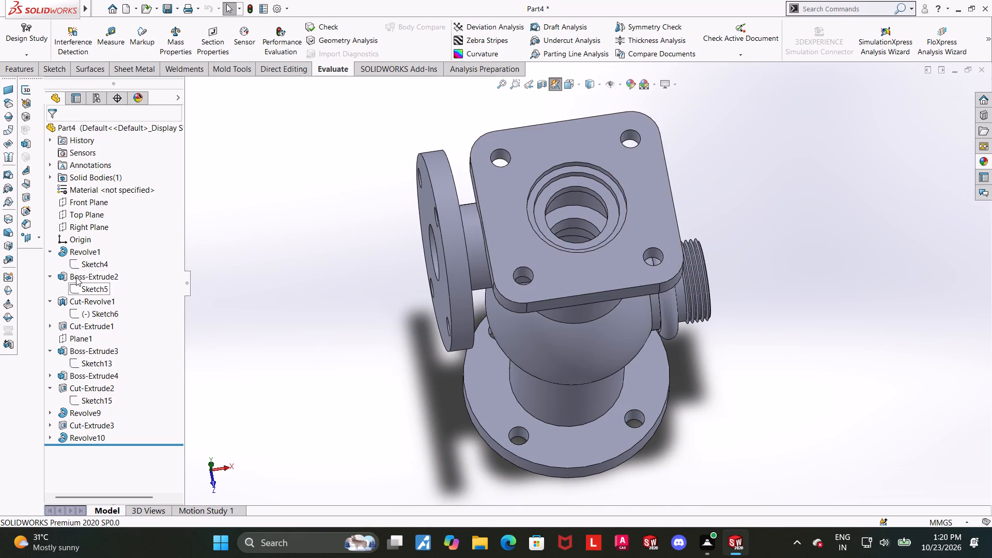
pyautogui.click(76, 277)
pyautogui.click(81, 287)
pyautogui.click(89, 259)
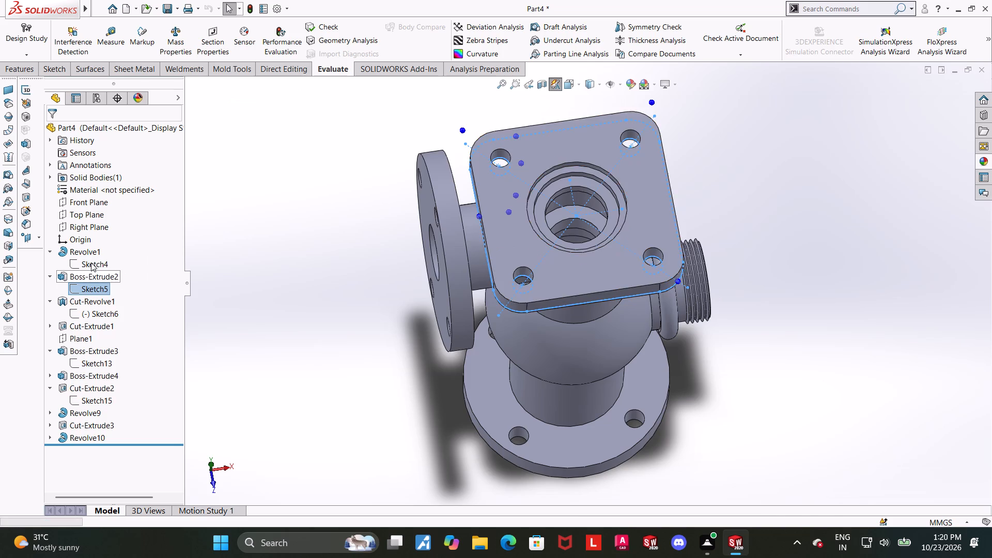
pyautogui.click(93, 285)
pyautogui.click(115, 272)
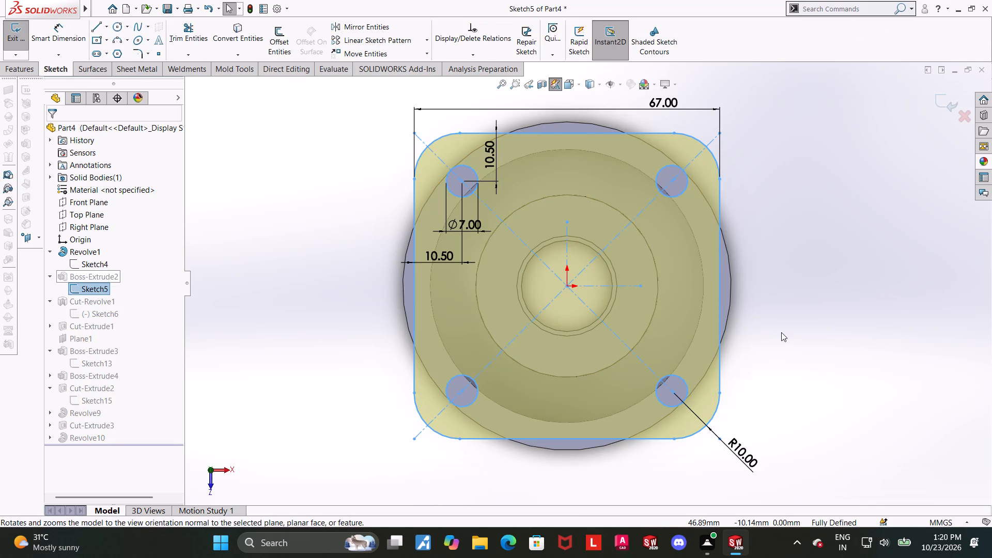
pyautogui.click(782, 333)
pyautogui.scroll(-3, 500, 237)
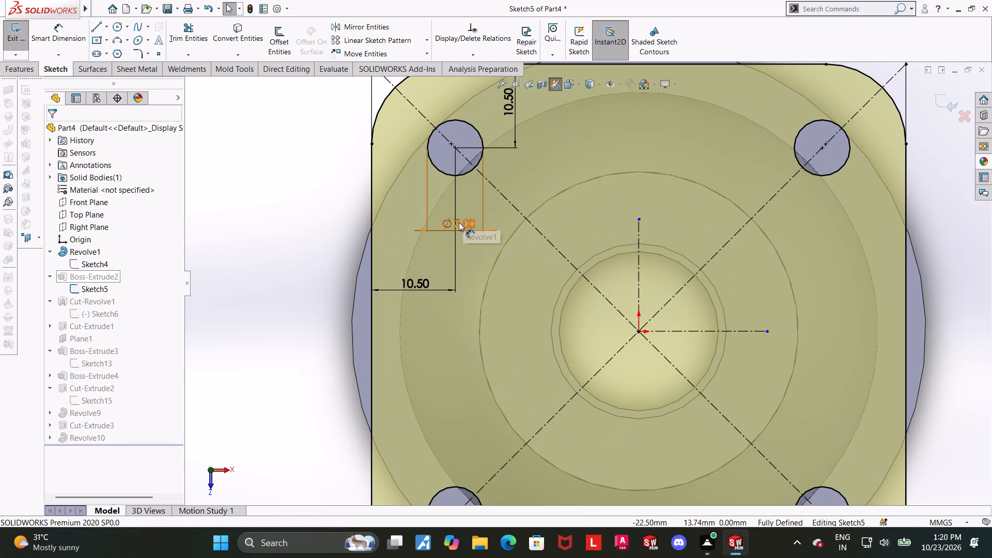
pyautogui.doubleClick(459, 223)
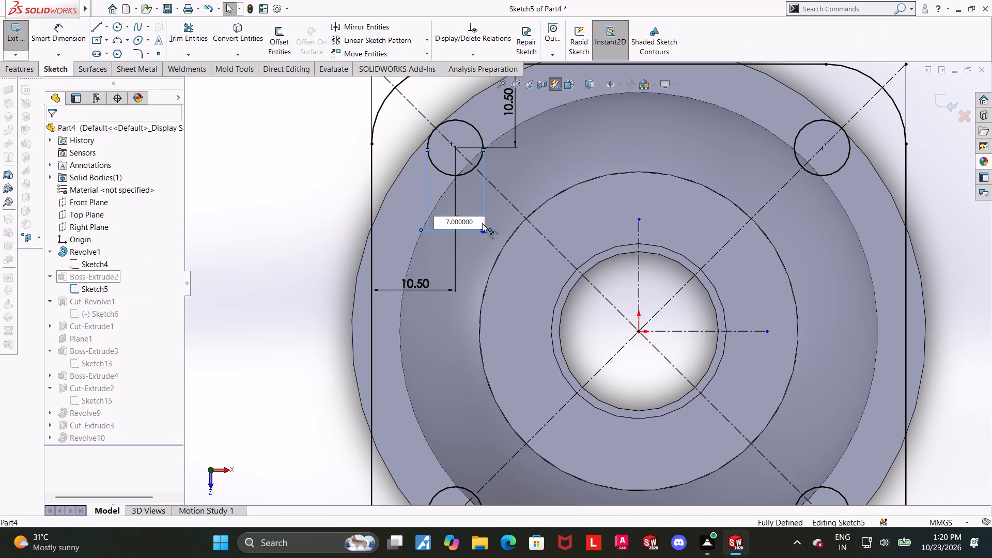
pyautogui.moveTo(481, 223); pyautogui.dragTo(435, 224)
pyautogui.press('8')
pyautogui.press('Return')
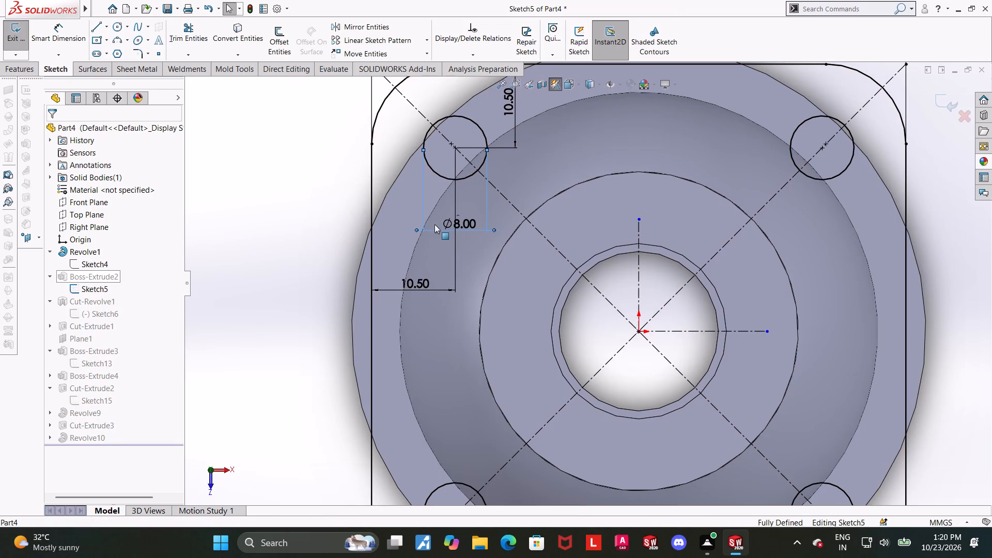
# Review the top flange sketch's hole and outline dimensions, and exit the sketch.
pyautogui.scroll(4, 491, 229)
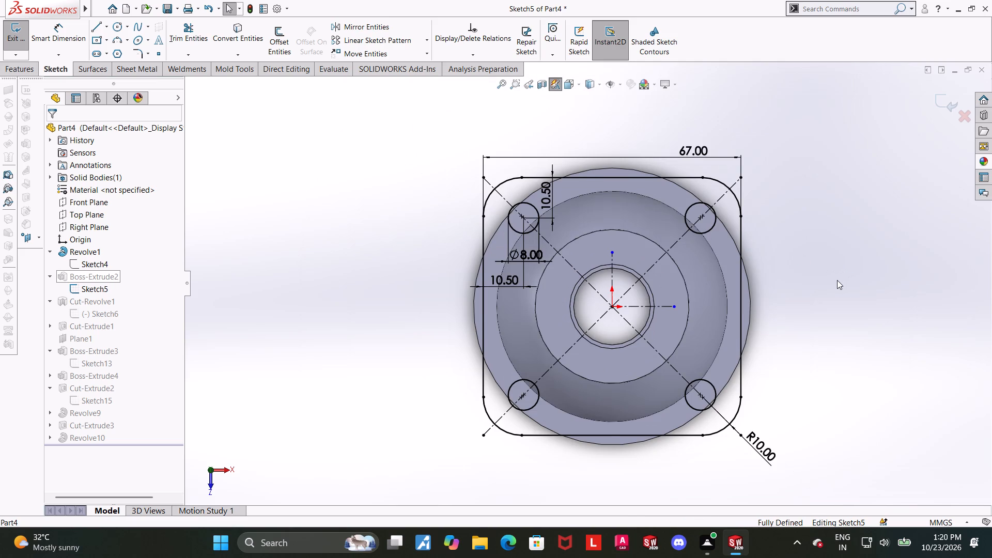
pyautogui.scroll(-1, 835, 281)
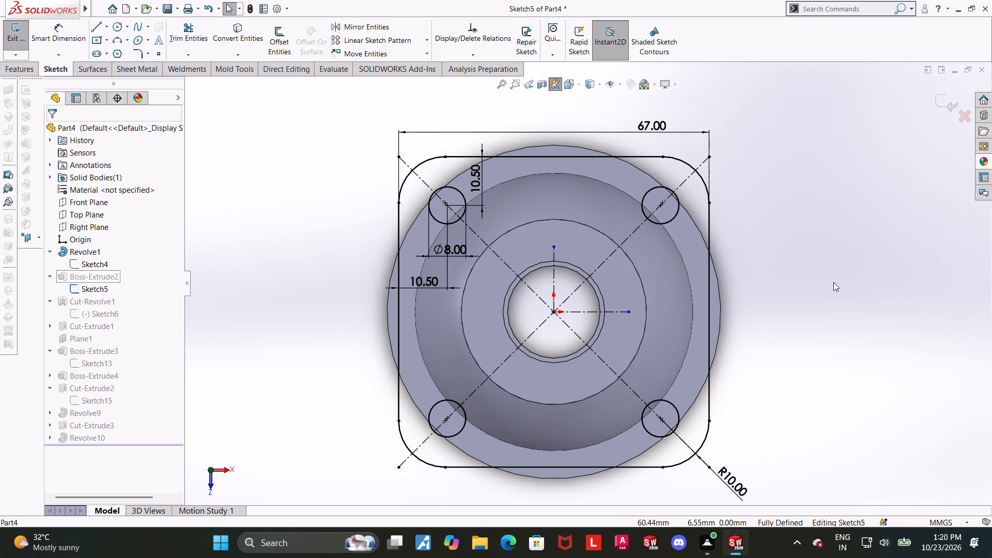
pyautogui.scroll(-1, 829, 282)
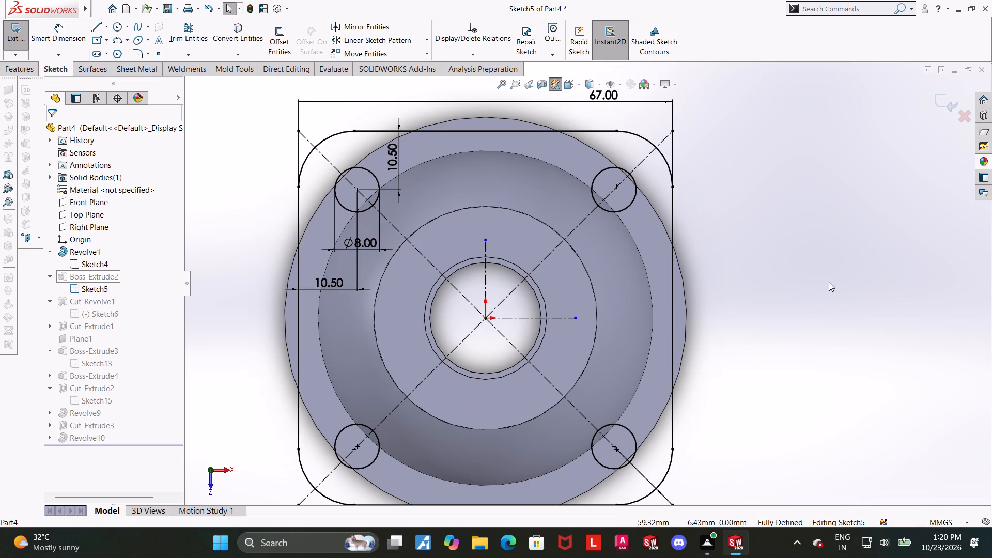
pyautogui.scroll(-1, 829, 282)
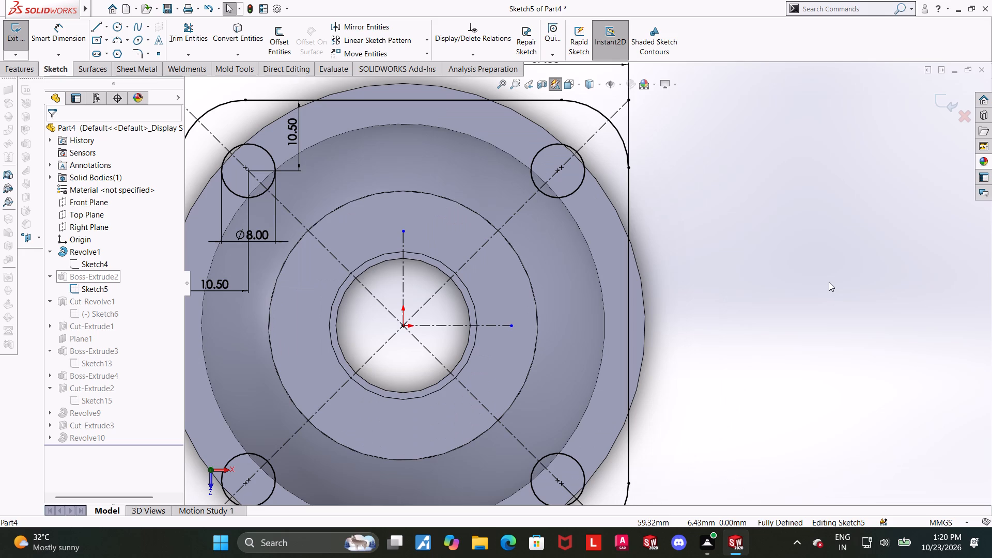
pyautogui.scroll(1, 829, 282)
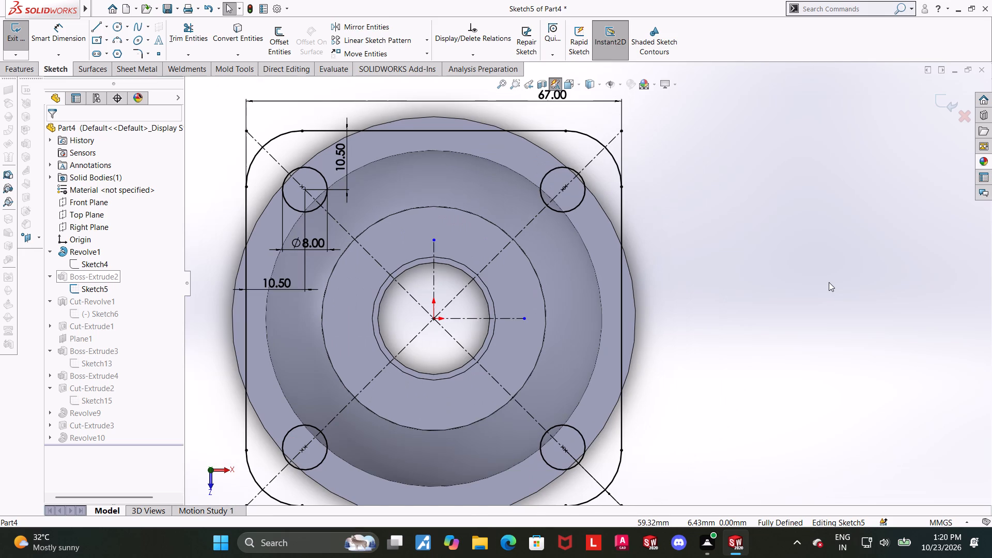
pyautogui.scroll(-1, 829, 282)
pyautogui.scroll(2, 640, 253)
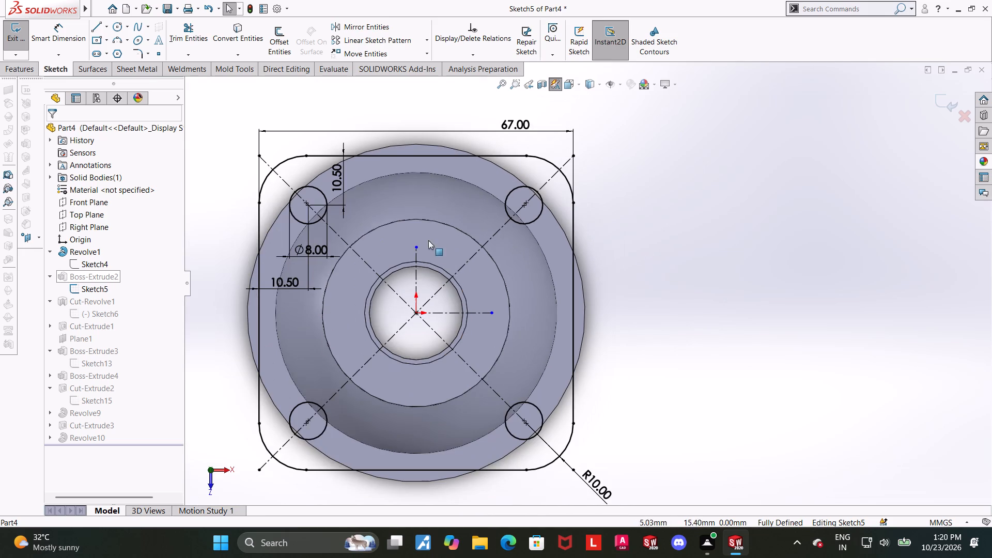
pyautogui.scroll(-2, 309, 236)
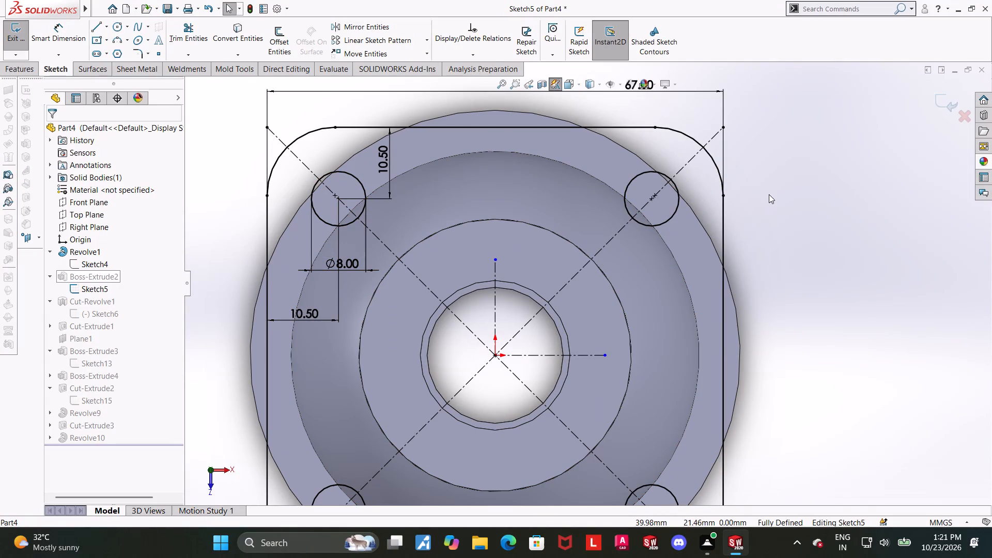
pyautogui.scroll(1, 943, 193)
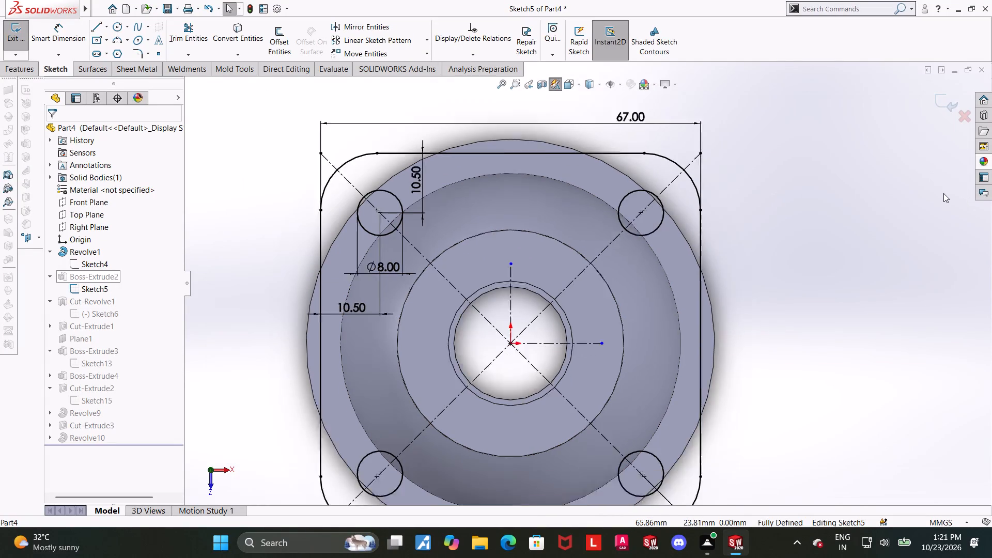
pyautogui.scroll(1, 943, 193)
pyautogui.click(946, 95)
# Examine the rebuilt valve body from the bottom and the side, checking the flanges' bolt holes and the body junctions.
pyautogui.scroll(4, 814, 217)
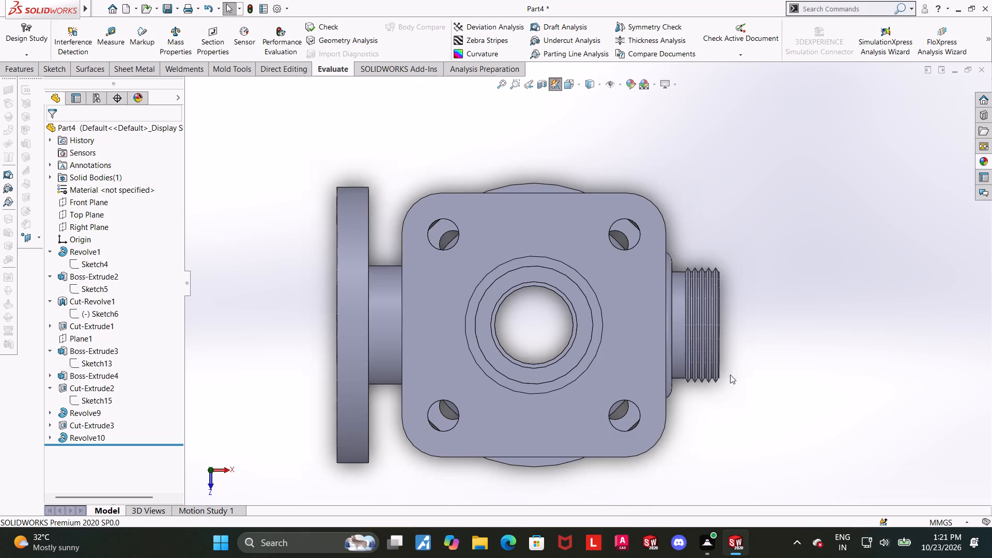
pyautogui.moveTo(730, 367); pyautogui.dragTo(733, 157, button='middle')
pyautogui.scroll(5, 733, 151)
pyautogui.scroll(1, 596, 203)
pyautogui.moveTo(601, 313); pyautogui.dragTo(600, 314, button='middle')
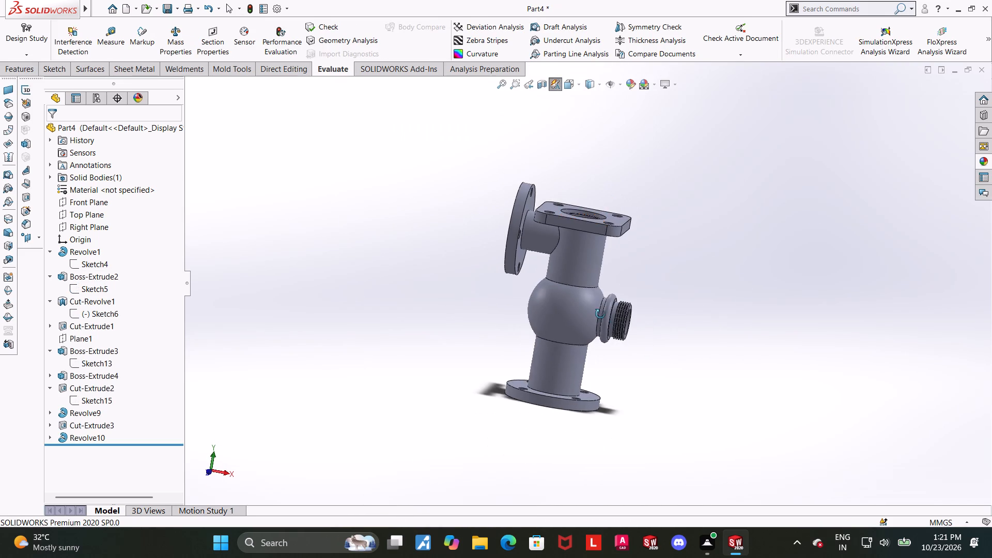
pyautogui.moveTo(600, 314); pyautogui.dragTo(600, 165, button='middle')
pyautogui.scroll(2, 589, 254)
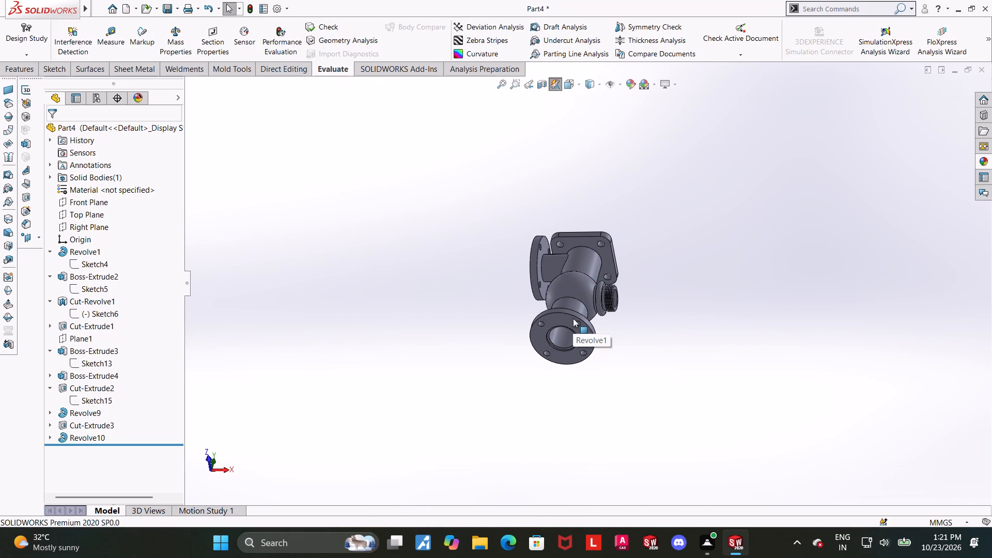
pyautogui.moveTo(569, 308); pyautogui.dragTo(577, 233, button='middle')
pyautogui.click(571, 84)
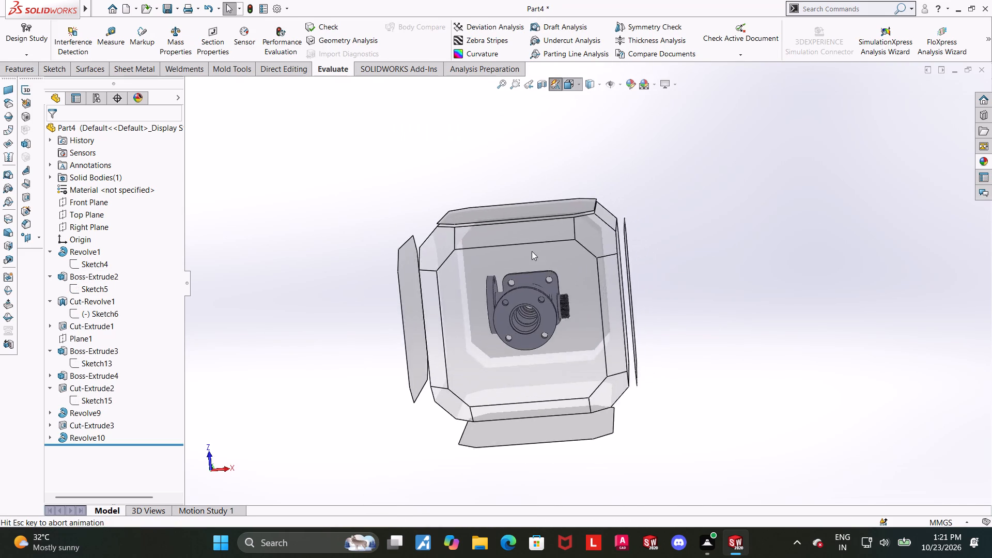
pyautogui.click(472, 327)
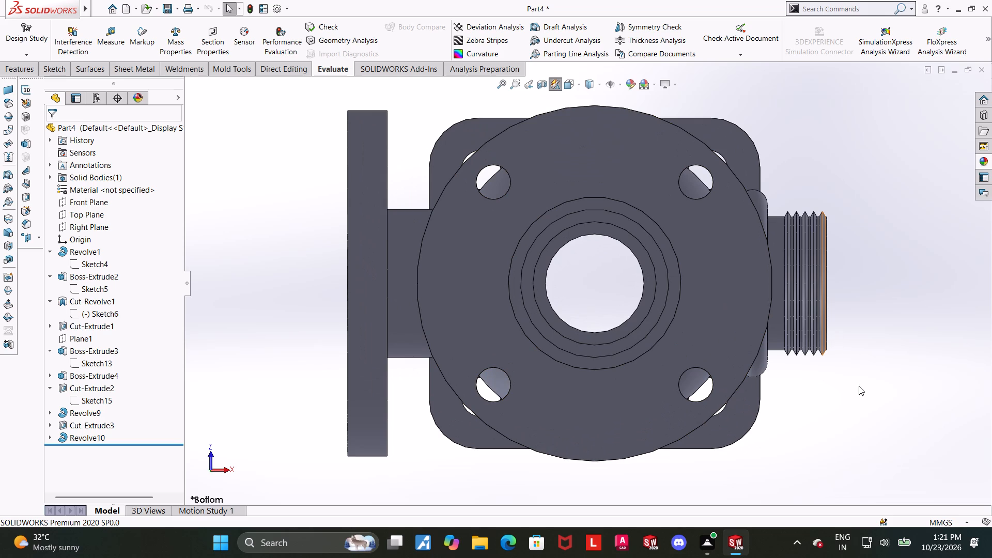
pyautogui.scroll(1, 856, 397)
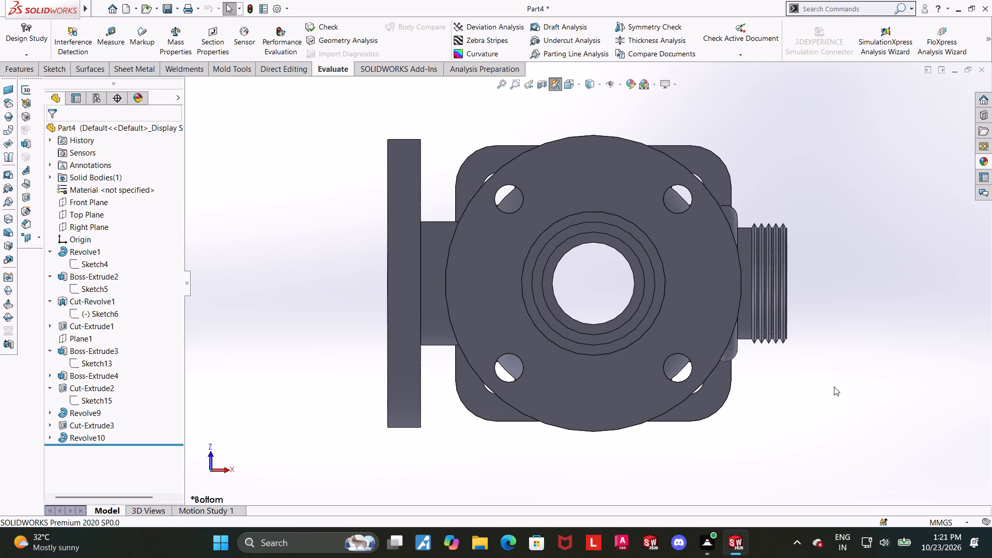
pyautogui.scroll(-1, 834, 386)
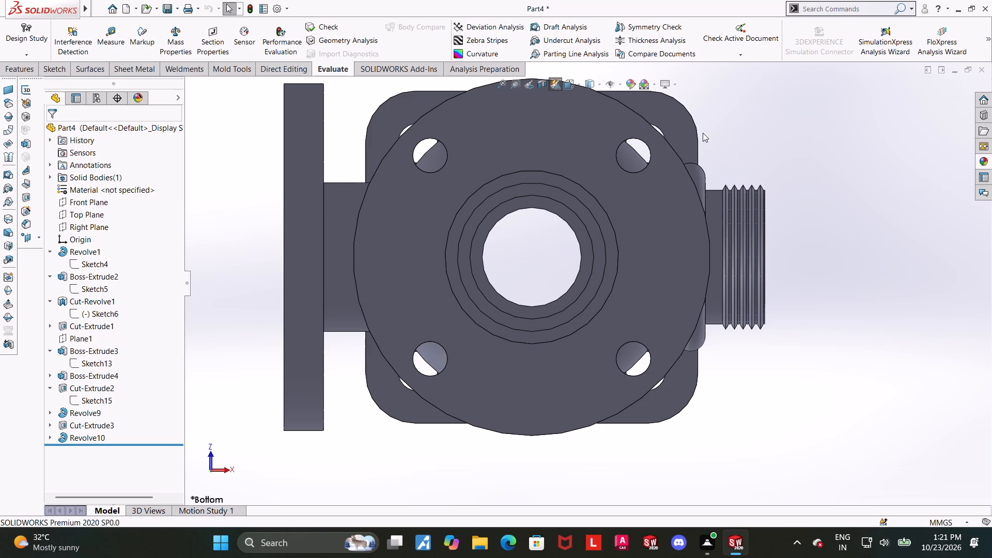
pyautogui.moveTo(702, 134); pyautogui.dragTo(708, 370, button='middle')
pyautogui.scroll(5, 708, 370)
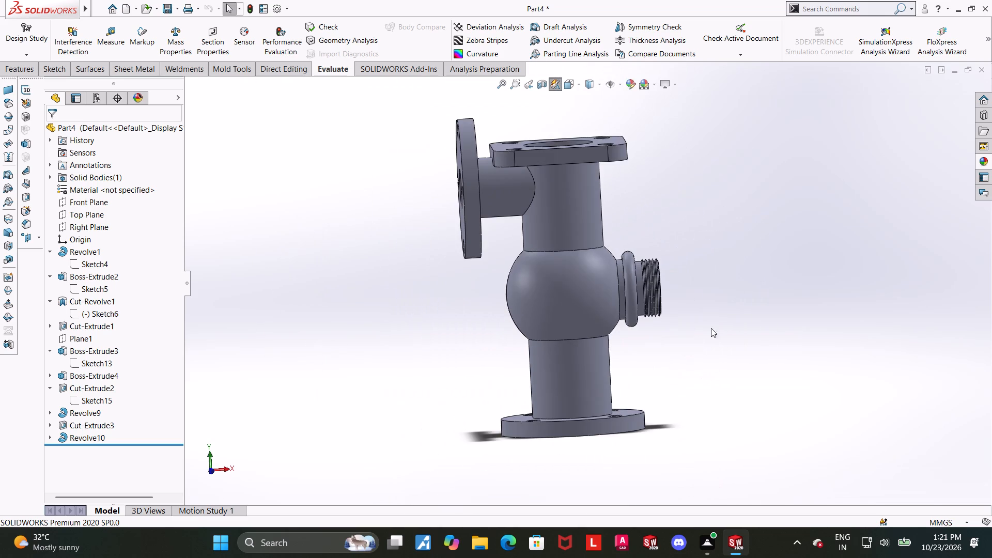
pyautogui.moveTo(698, 219); pyautogui.dragTo(738, 305, button='middle')
pyautogui.moveTo(735, 307); pyautogui.dragTo(736, 281, button='middle')
pyautogui.moveTo(731, 288); pyautogui.dragTo(691, 231, button='middle')
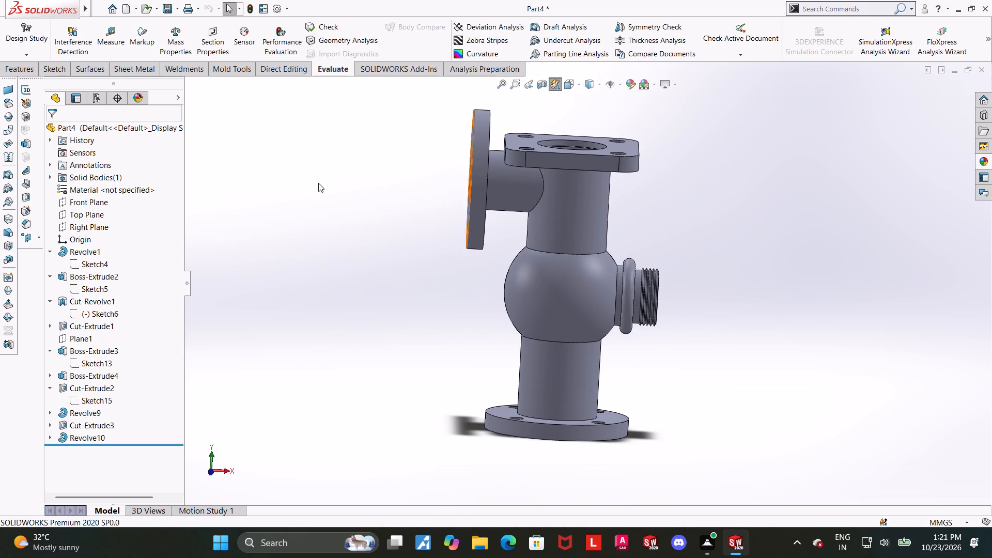
# Start a 3 mm Fillet and select the edge where the side branch pipe meets the upper neck.
pyautogui.click(29, 71)
pyautogui.click(337, 34)
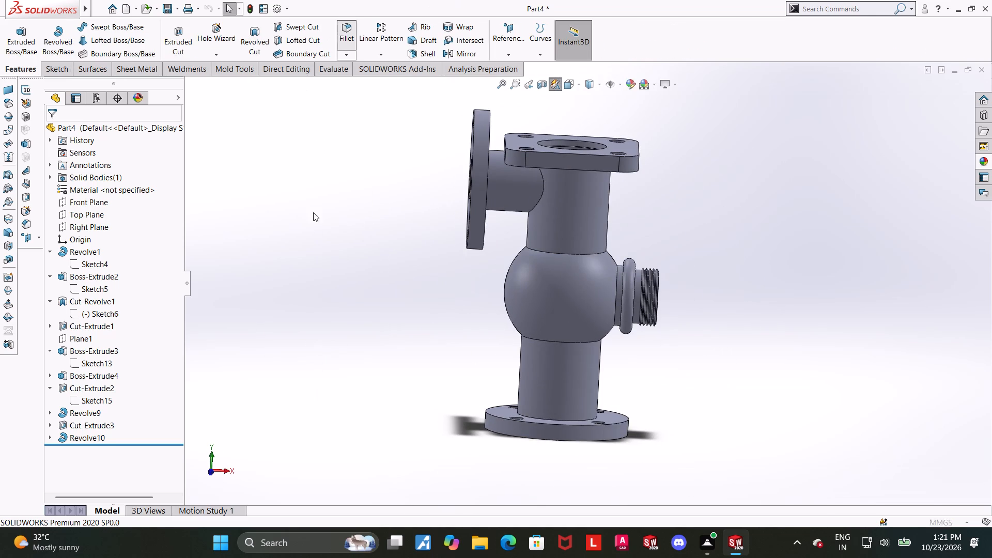
pyautogui.press('3')
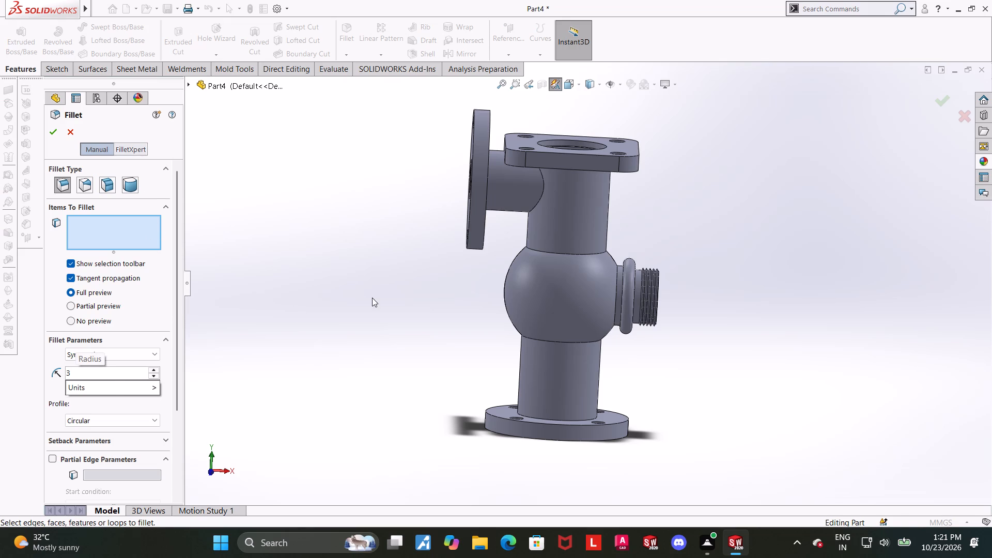
pyautogui.press('Return')
pyautogui.press('\\')
pyautogui.press('BackSpace')
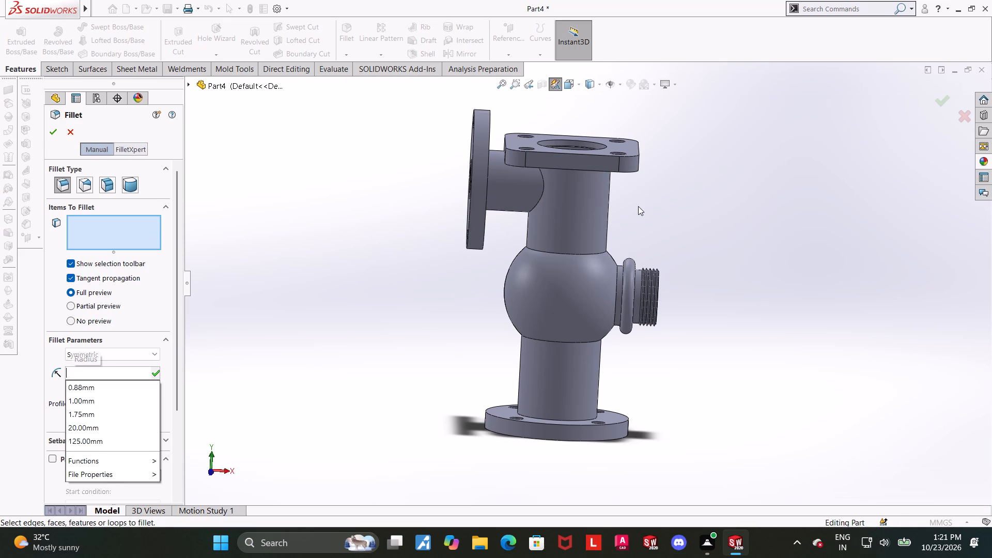
pyautogui.press('3')
pyautogui.press('Return')
pyautogui.scroll(-3, 607, 162)
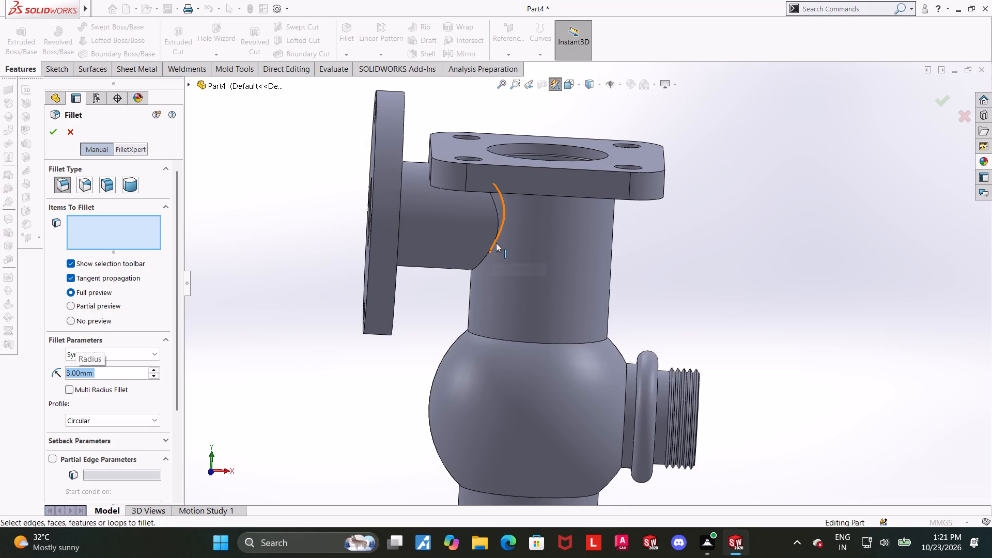
pyautogui.scroll(2, 595, 261)
pyautogui.moveTo(615, 250); pyautogui.dragTo(609, 184, button='middle')
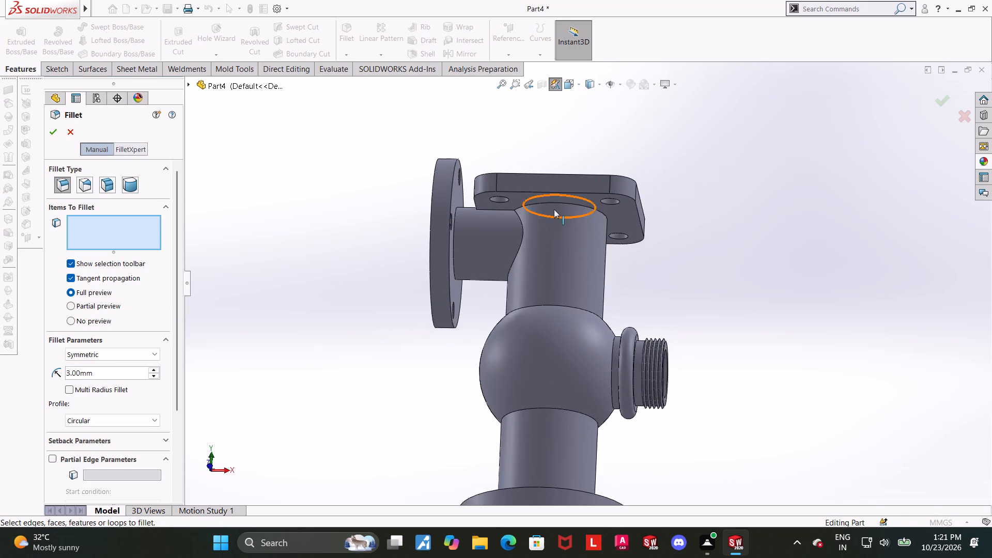
pyautogui.scroll(-3, 534, 249)
pyautogui.click(512, 252)
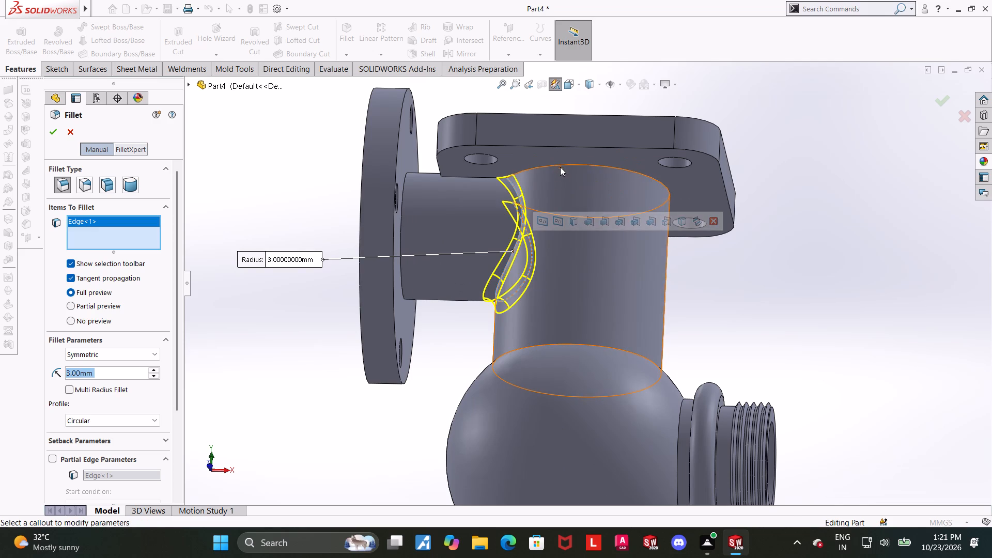
# Add to the fillet the junction edges at the square top flange, both ends of the spherical body, and the round bottom flange.
pyautogui.click(560, 166)
pyautogui.moveTo(587, 246); pyautogui.dragTo(590, 322, button='middle')
pyautogui.click(580, 347)
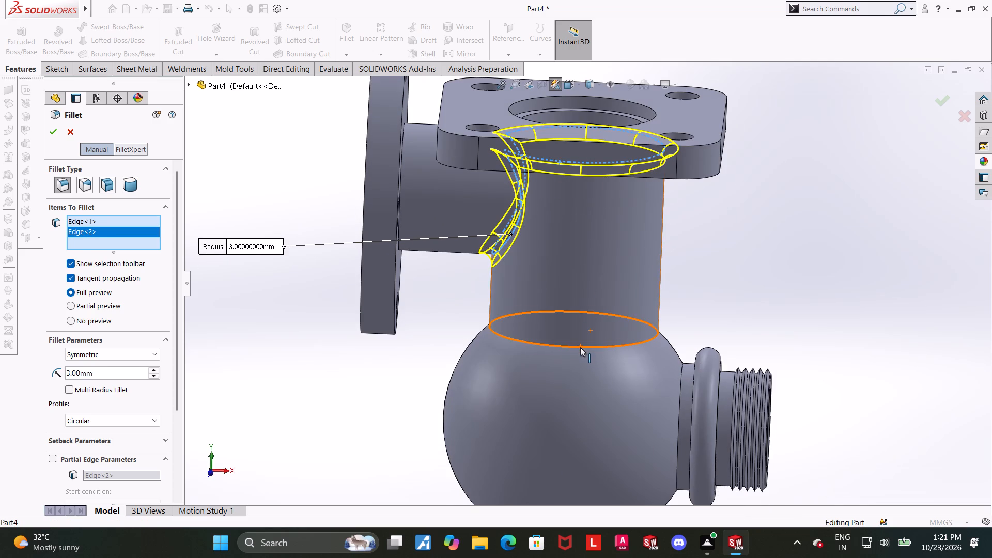
pyautogui.scroll(7, 589, 357)
pyautogui.moveTo(600, 385); pyautogui.dragTo(592, 326, button='middle')
pyautogui.click(591, 344)
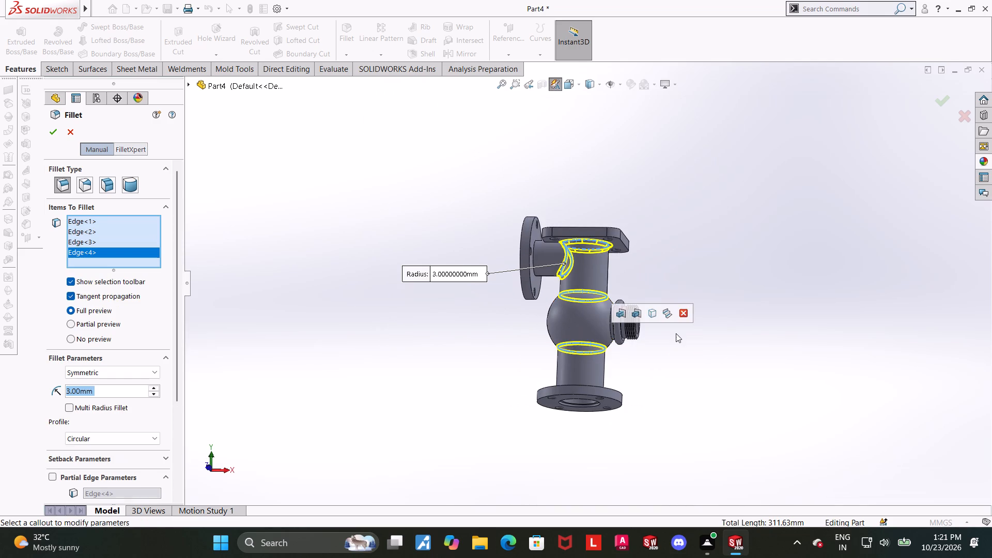
pyautogui.moveTo(674, 365); pyautogui.dragTo(673, 411, button='middle')
pyautogui.moveTo(637, 392); pyautogui.dragTo(638, 454, button='middle')
pyautogui.scroll(-5, 574, 364)
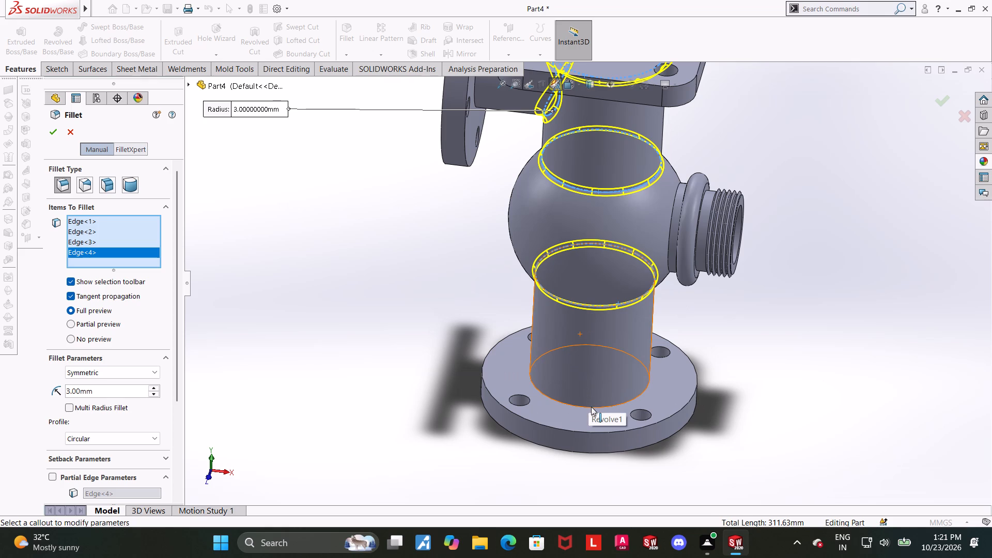
pyautogui.click(591, 407)
pyautogui.scroll(6, 587, 401)
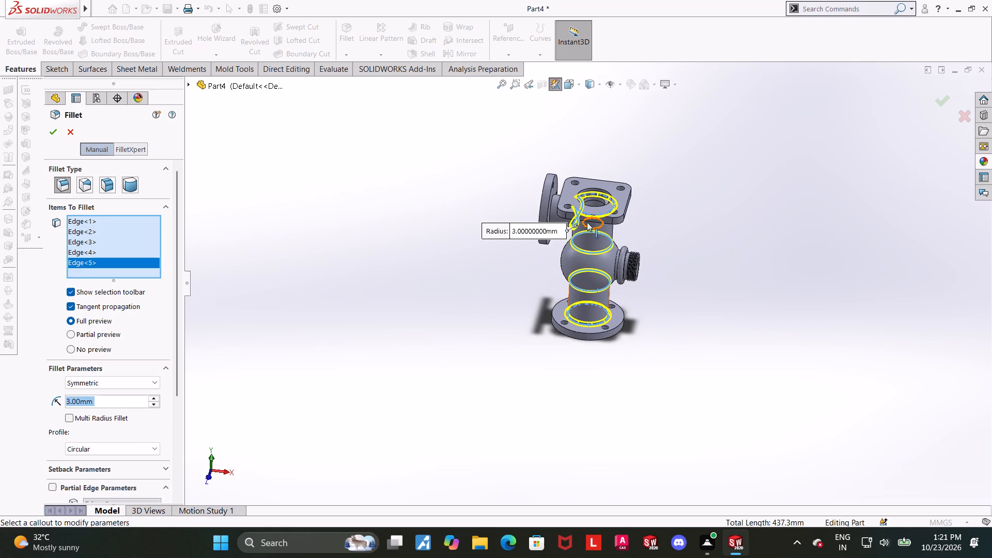
# Add to the fillet the edge where the side branch pipe meets its round flange.
pyautogui.scroll(-3, 582, 221)
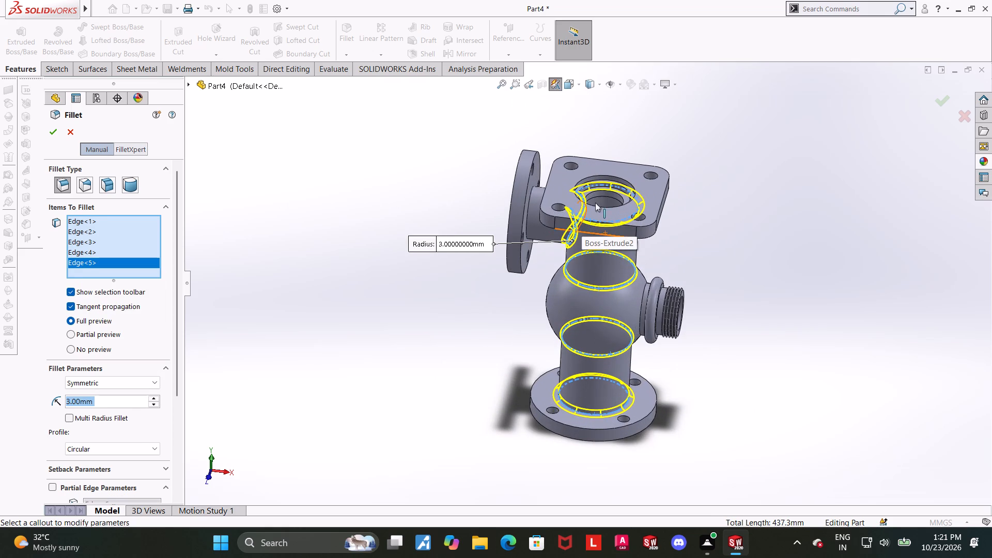
pyautogui.scroll(-5, 593, 192)
pyautogui.moveTo(499, 243); pyautogui.dragTo(505, 252, button='middle')
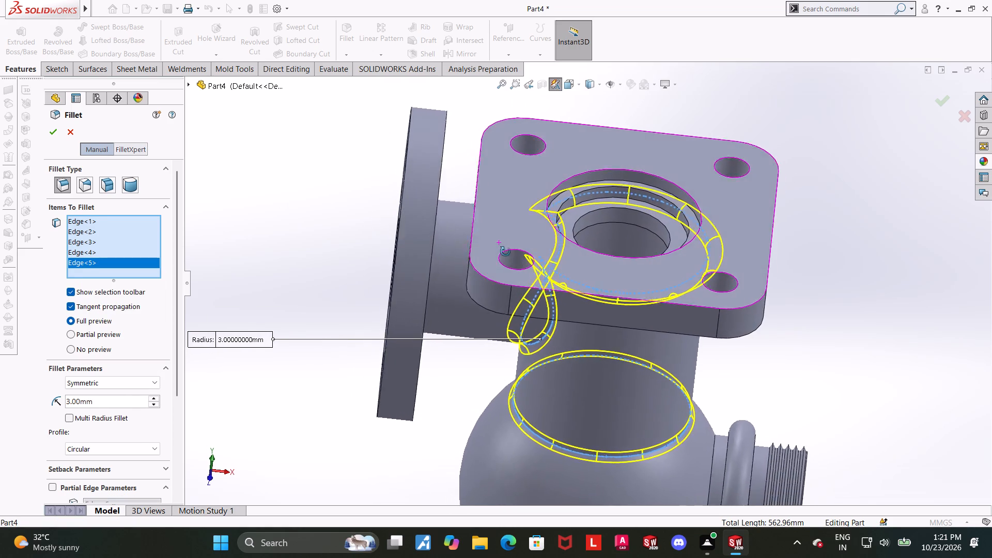
pyautogui.moveTo(505, 252); pyautogui.dragTo(497, 254, button='middle')
pyautogui.scroll(-4, 459, 190)
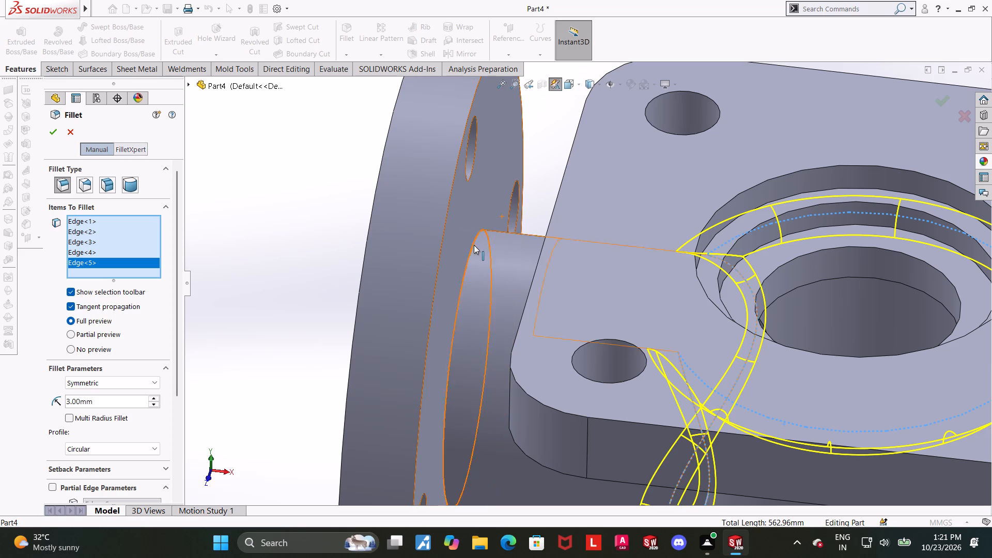
pyautogui.click(473, 245)
# Add to the fillet the edges where the side branch pipe meets the square top flange's side and both underside intersections.
pyautogui.moveTo(484, 259); pyautogui.dragTo(506, 273, button='middle')
pyautogui.click(548, 270)
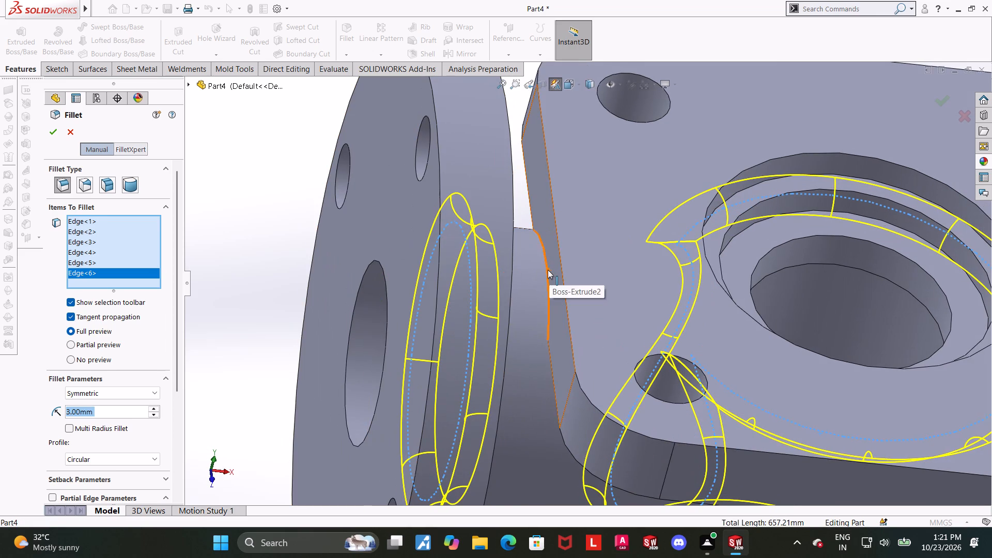
pyautogui.scroll(6, 545, 270)
pyautogui.moveTo(658, 327); pyautogui.dragTo(652, 185, button='middle')
pyautogui.scroll(-5, 611, 330)
pyautogui.click(584, 277)
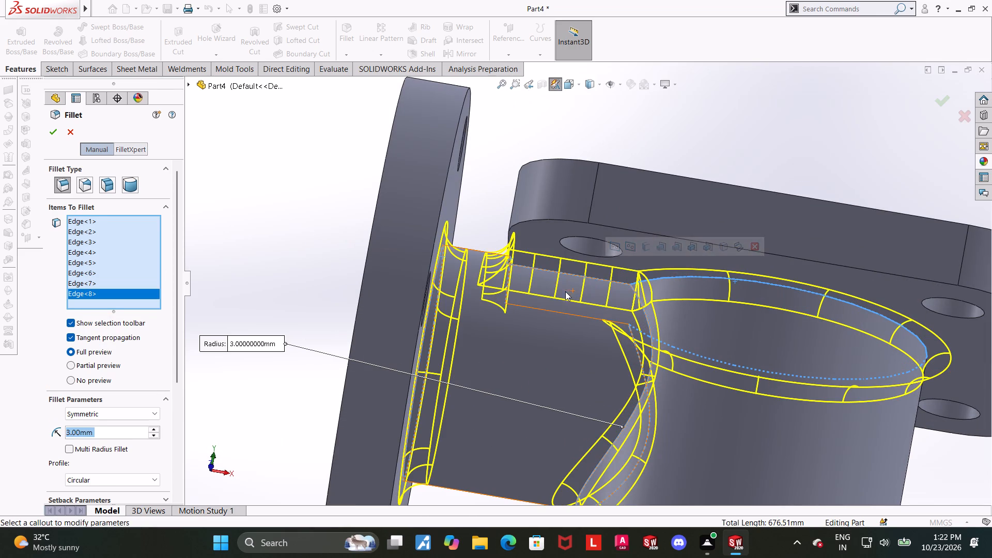
pyautogui.moveTo(524, 270); pyautogui.dragTo(524, 290, button='middle')
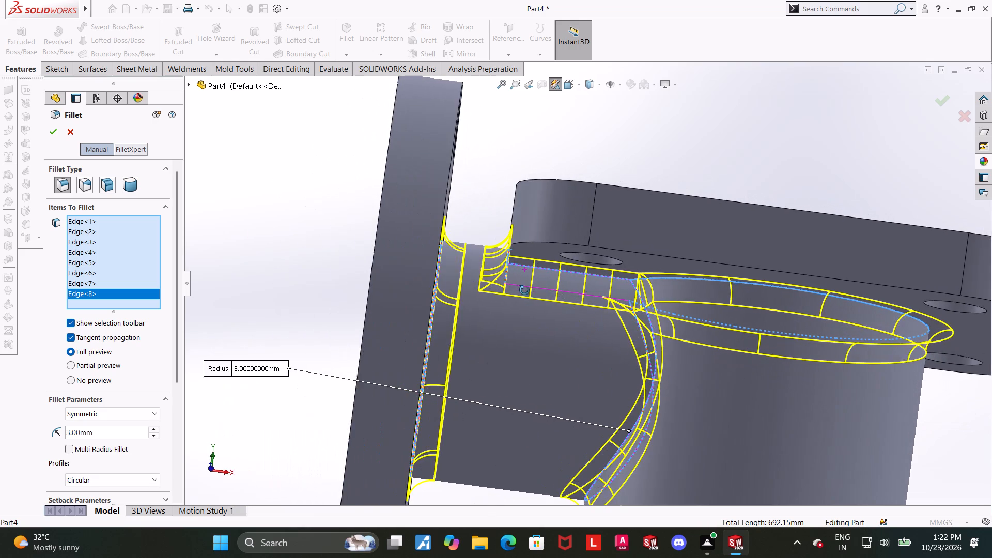
pyautogui.moveTo(524, 290); pyautogui.dragTo(524, 290, button='middle')
pyautogui.scroll(5, 615, 320)
pyautogui.moveTo(512, 322); pyautogui.dragTo(674, 376, button='middle')
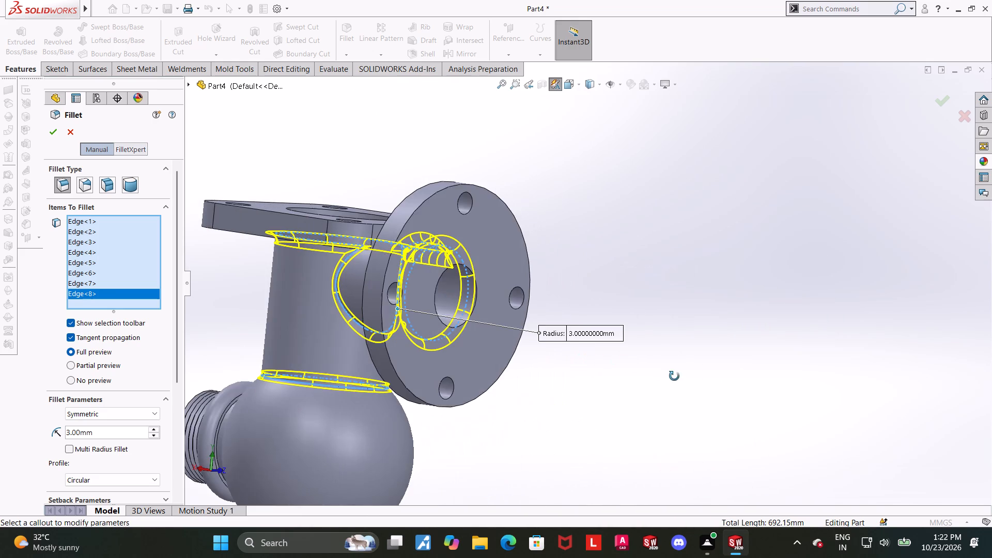
pyautogui.moveTo(674, 376); pyautogui.dragTo(673, 375, button='middle')
pyautogui.moveTo(396, 281); pyautogui.dragTo(426, 259, button='middle')
pyautogui.scroll(-3, 368, 258)
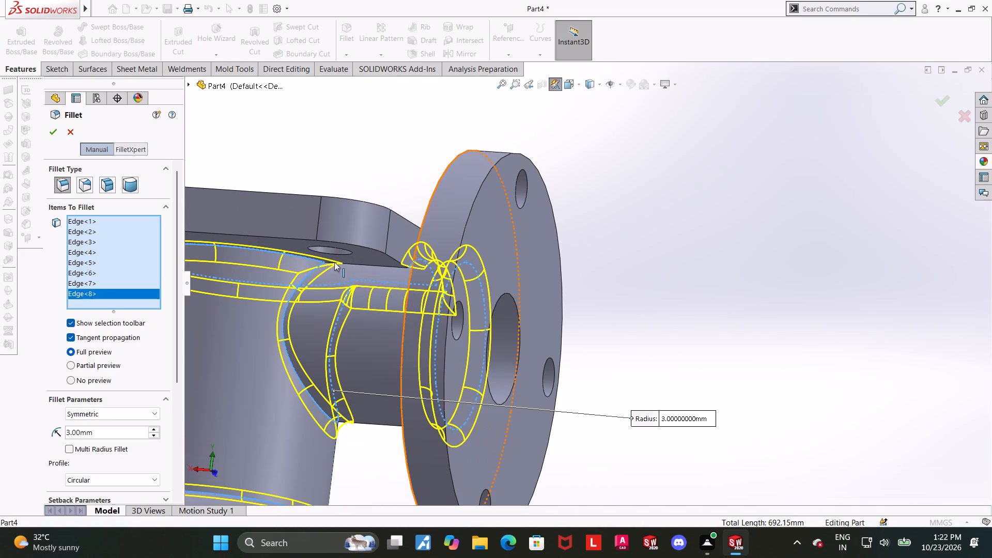
pyautogui.click(354, 265)
# Add the edge where the threaded boss meets the spherical body, and complete the 3 mm fillet.
pyautogui.moveTo(632, 320); pyautogui.dragTo(485, 334, button='middle')
pyautogui.scroll(4, 485, 334)
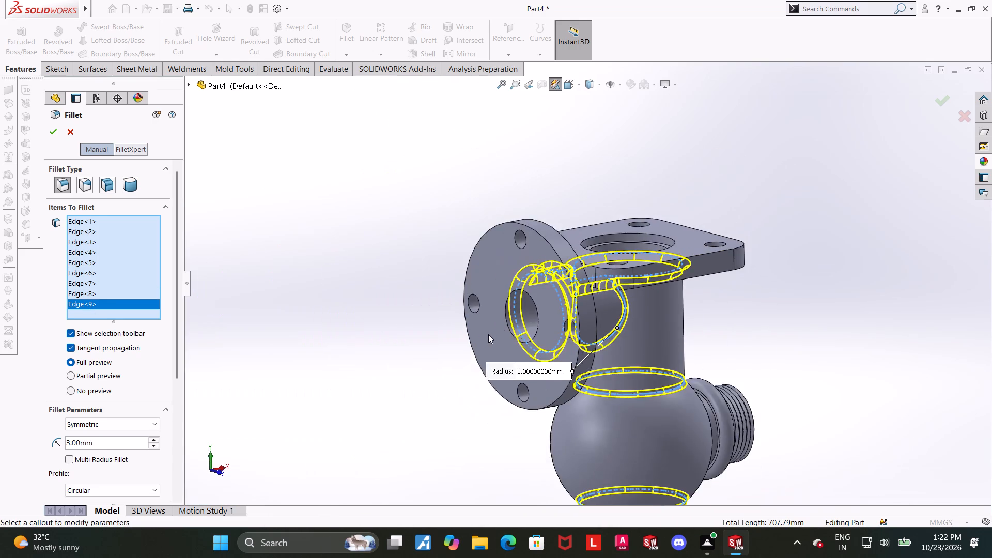
pyautogui.scroll(4, 604, 337)
pyautogui.scroll(-2, 694, 417)
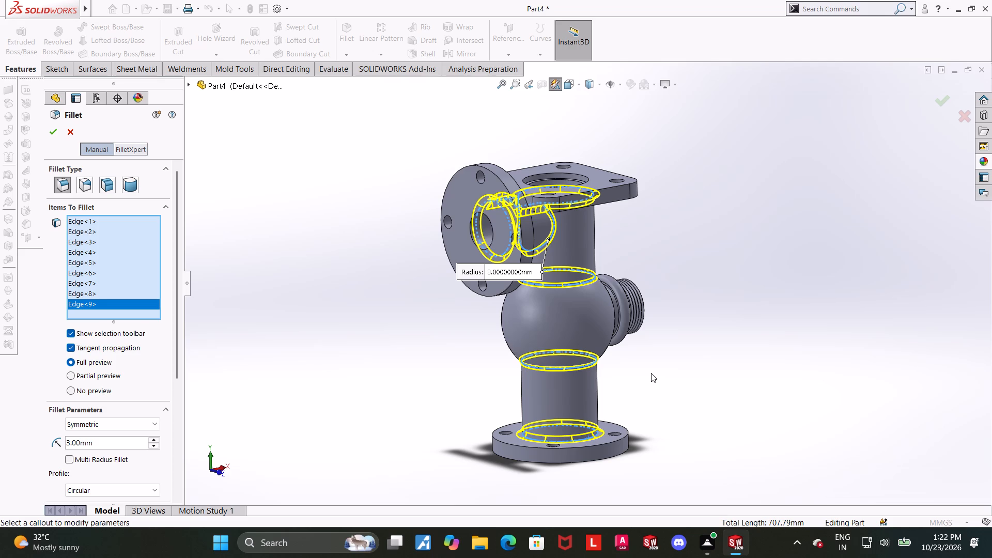
pyautogui.moveTo(662, 351); pyautogui.dragTo(606, 357, button='middle')
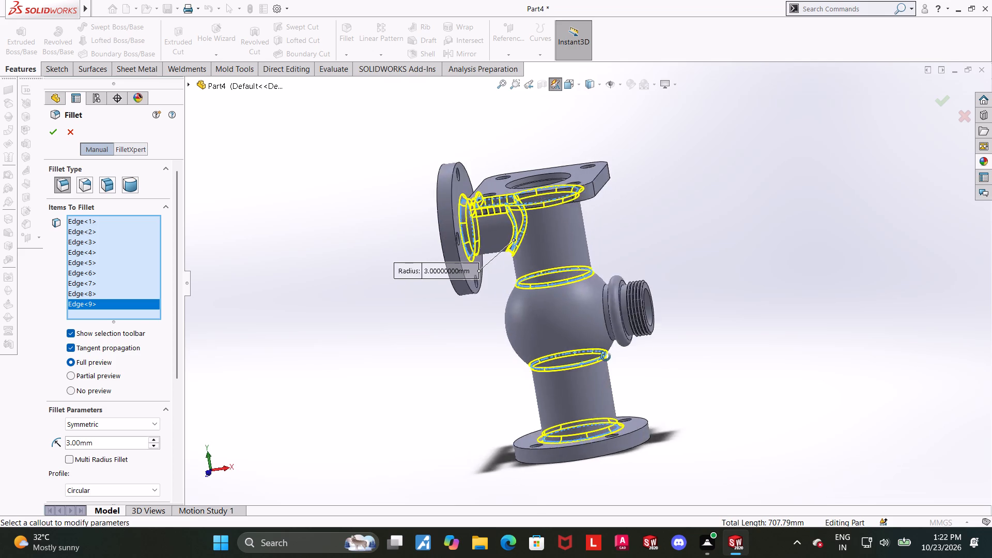
pyautogui.moveTo(606, 357); pyautogui.dragTo(636, 346, button='middle')
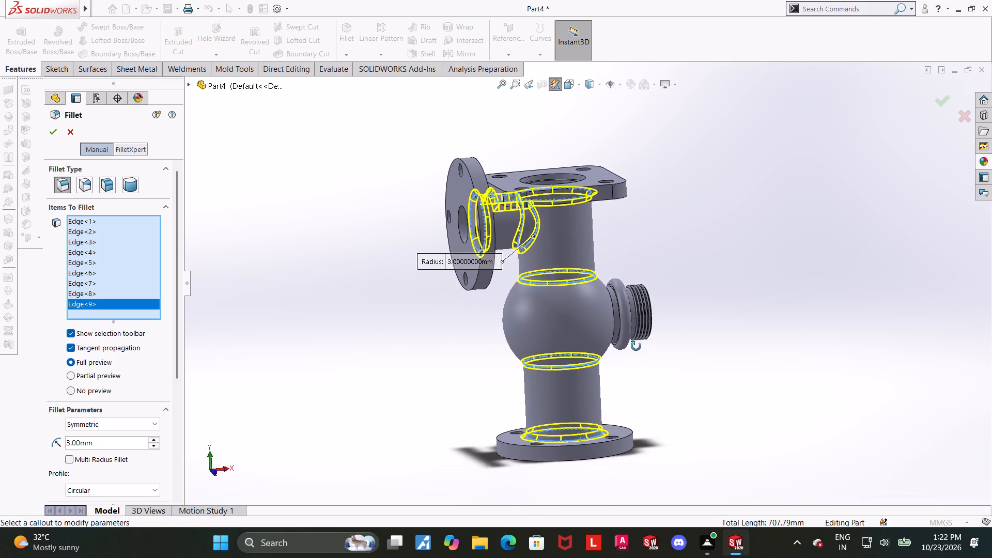
pyautogui.moveTo(636, 346); pyautogui.dragTo(603, 337, button='middle')
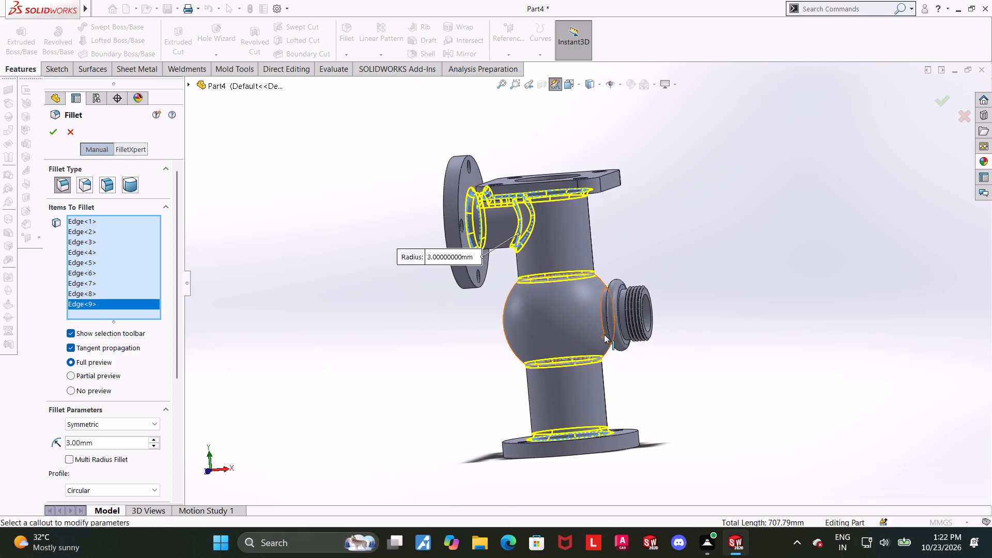
pyautogui.scroll(-5, 616, 307)
pyautogui.moveTo(612, 309); pyautogui.dragTo(620, 316, button='middle')
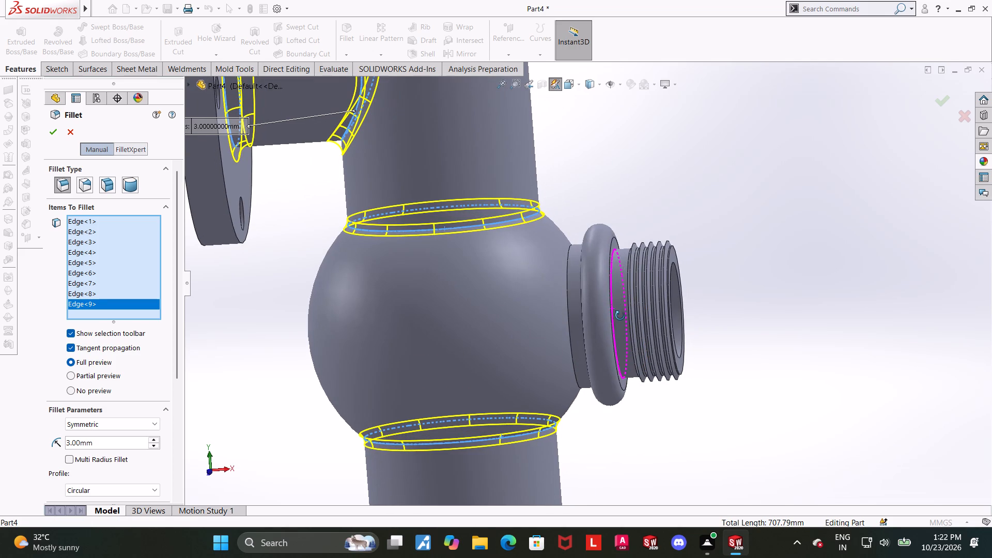
pyautogui.moveTo(620, 316); pyautogui.dragTo(619, 316, button='middle')
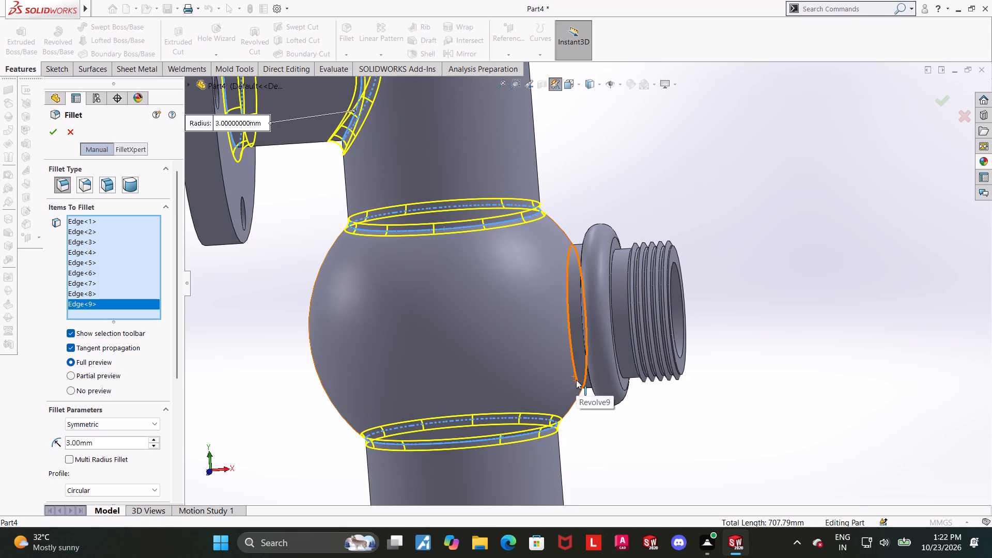
pyautogui.click(576, 380)
pyautogui.scroll(2, 734, 416)
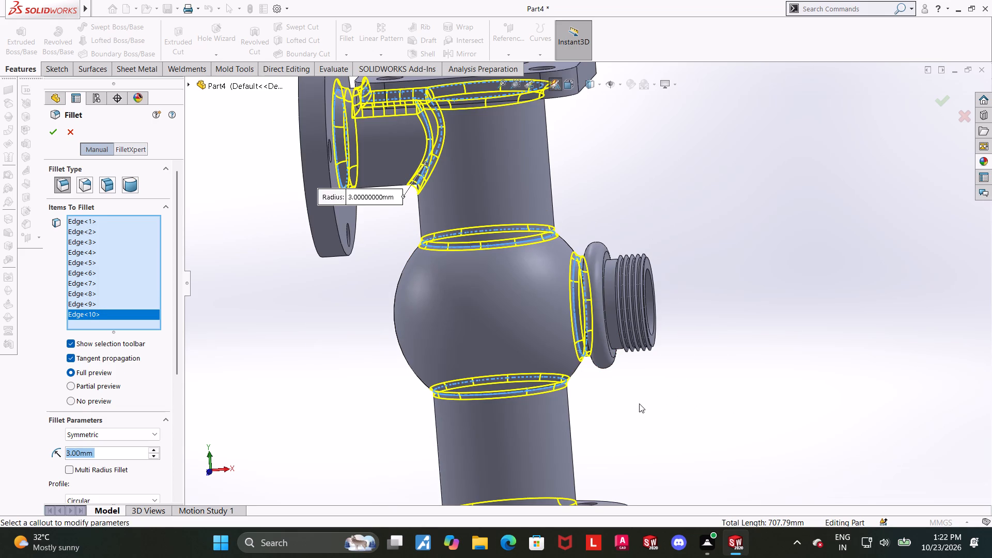
pyautogui.moveTo(627, 415); pyautogui.dragTo(649, 408, button='middle')
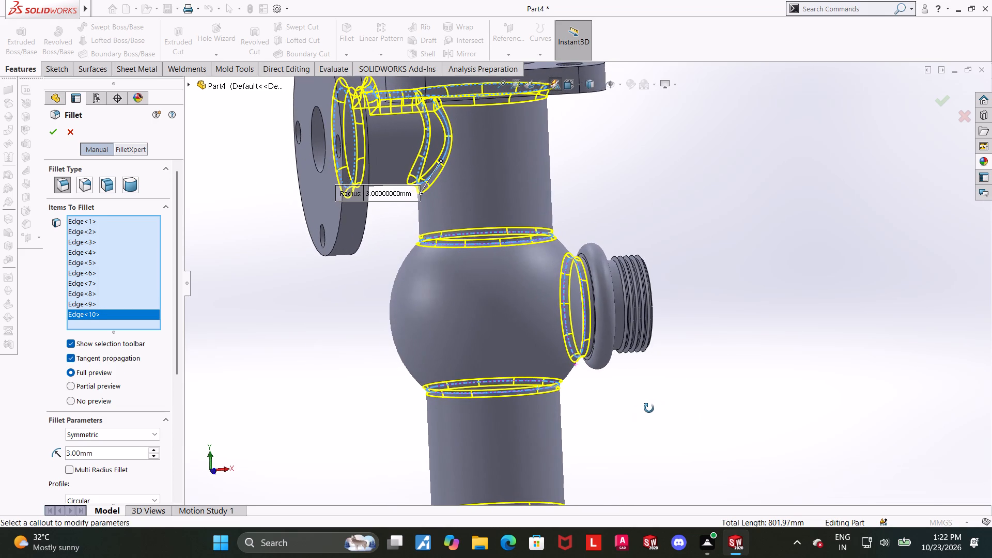
pyautogui.moveTo(649, 408); pyautogui.dragTo(641, 419, button='middle')
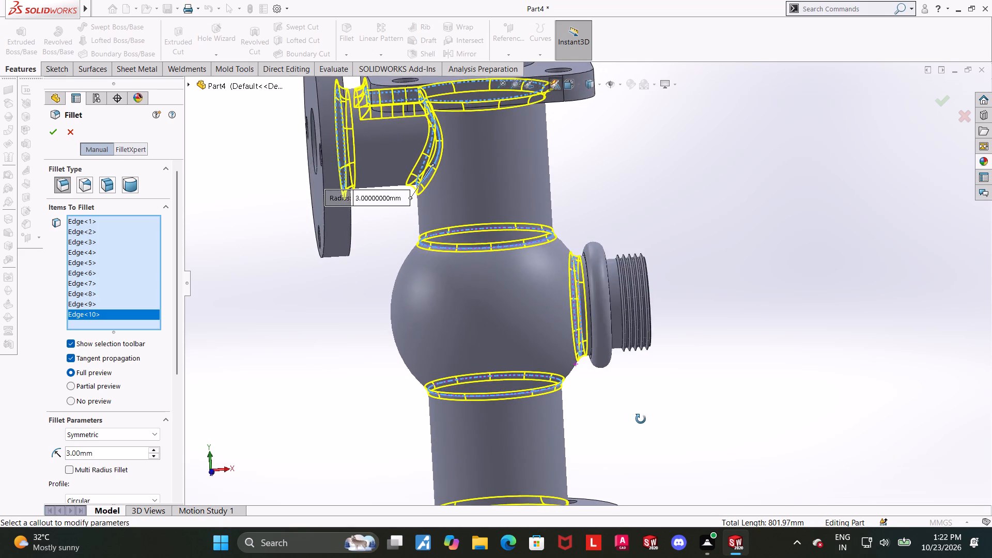
pyautogui.moveTo(641, 419); pyautogui.dragTo(643, 419, button='middle')
pyautogui.scroll(3, 644, 419)
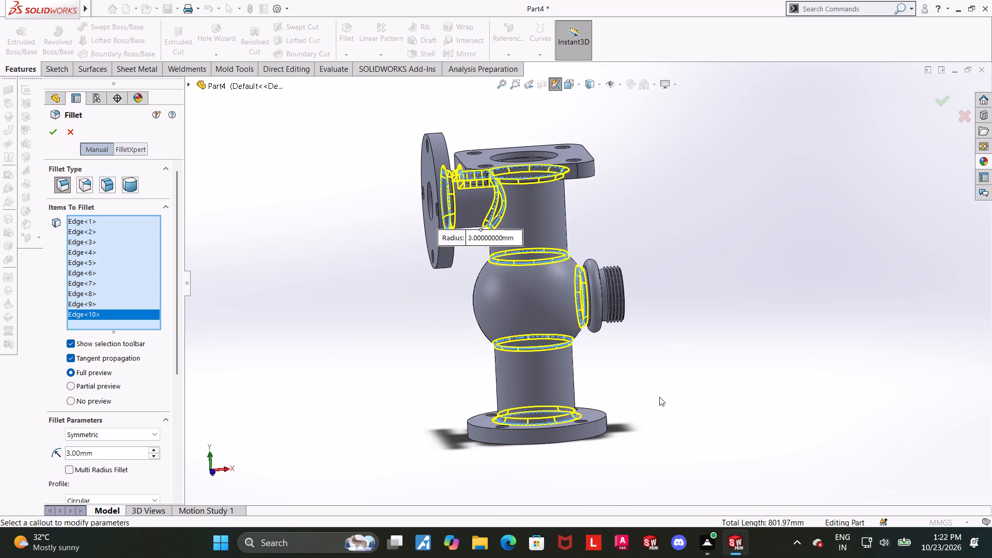
pyautogui.click(936, 97)
pyautogui.click(721, 265)
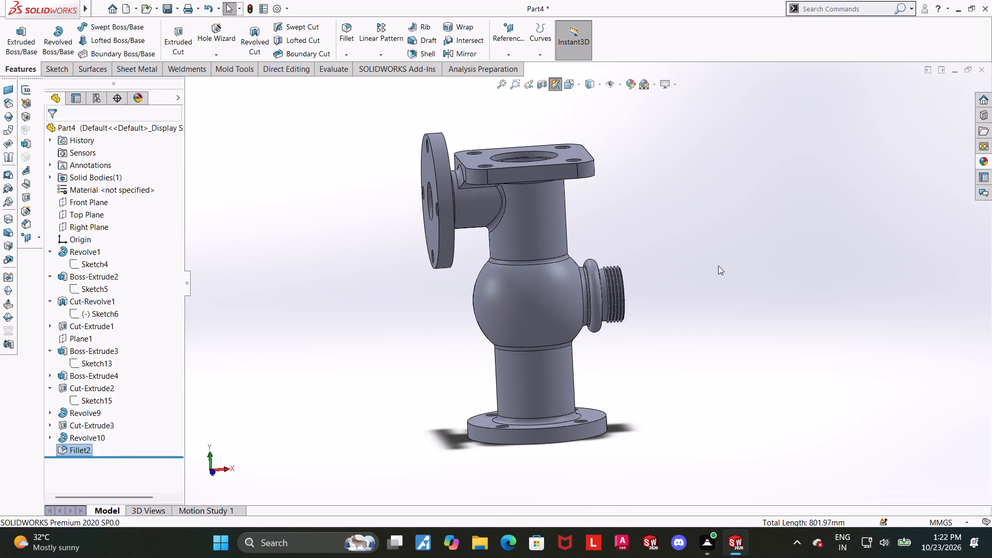
# Inspect the filleted valve body and section it through the Front Plane, viewed from the front, to examine its bores.
pyautogui.moveTo(610, 282); pyautogui.dragTo(641, 255, button='middle')
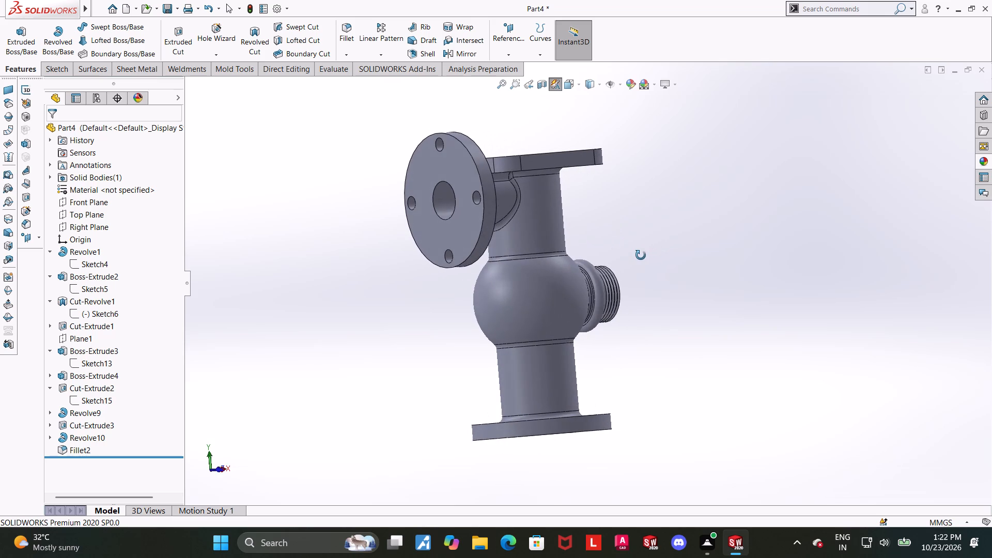
pyautogui.moveTo(641, 255); pyautogui.dragTo(627, 255, button='middle')
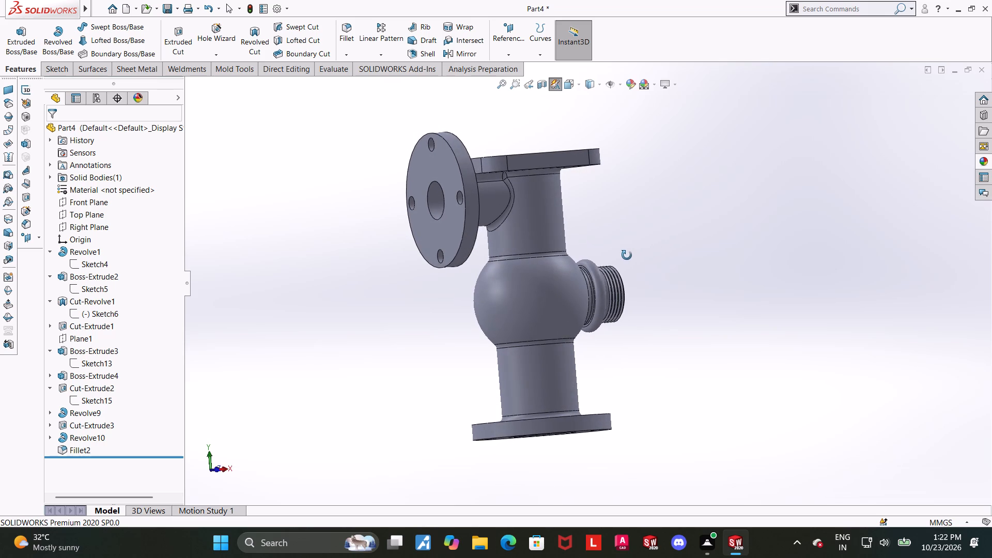
pyautogui.moveTo(627, 255); pyautogui.dragTo(619, 255, button='middle')
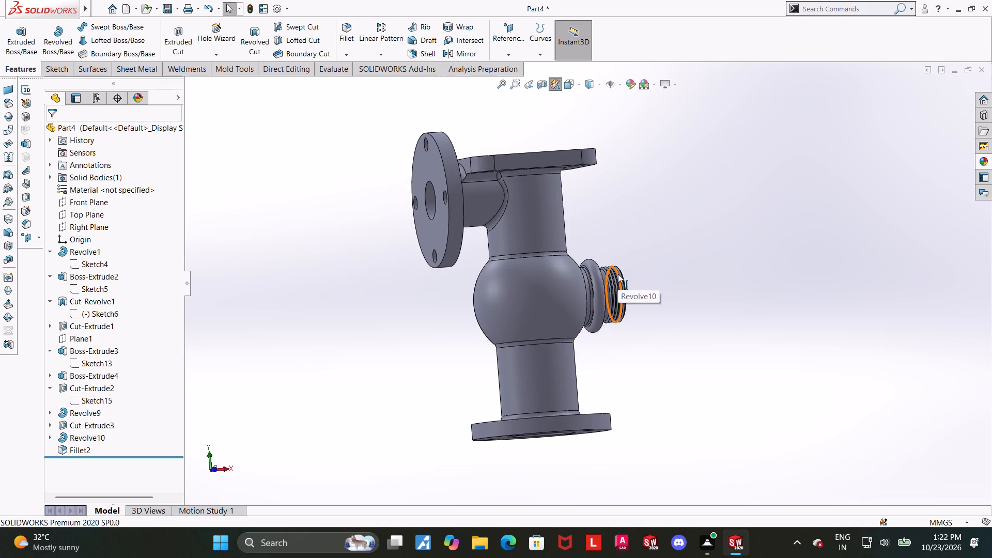
pyautogui.click(540, 81)
pyautogui.click(556, 83)
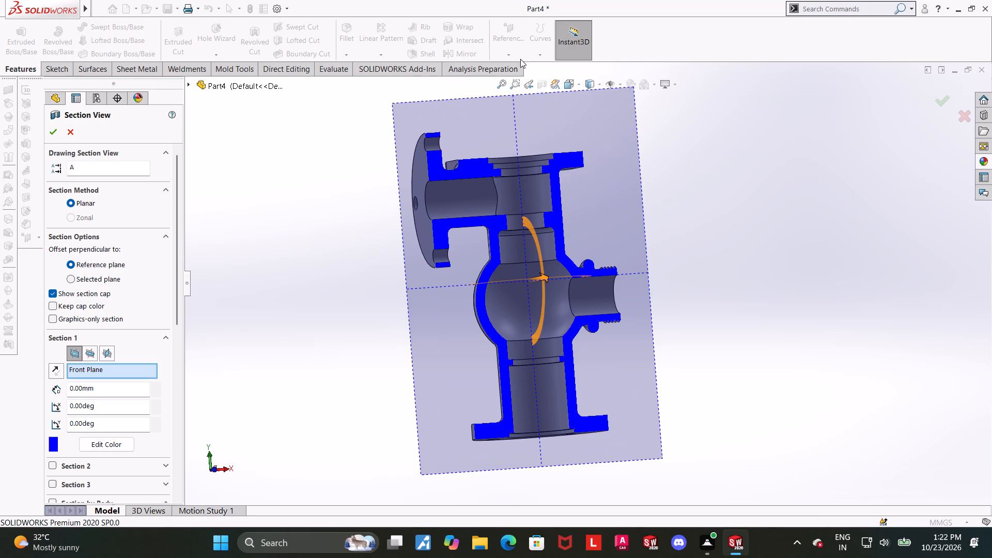
pyautogui.click(565, 80)
pyautogui.click(491, 310)
pyautogui.click(52, 131)
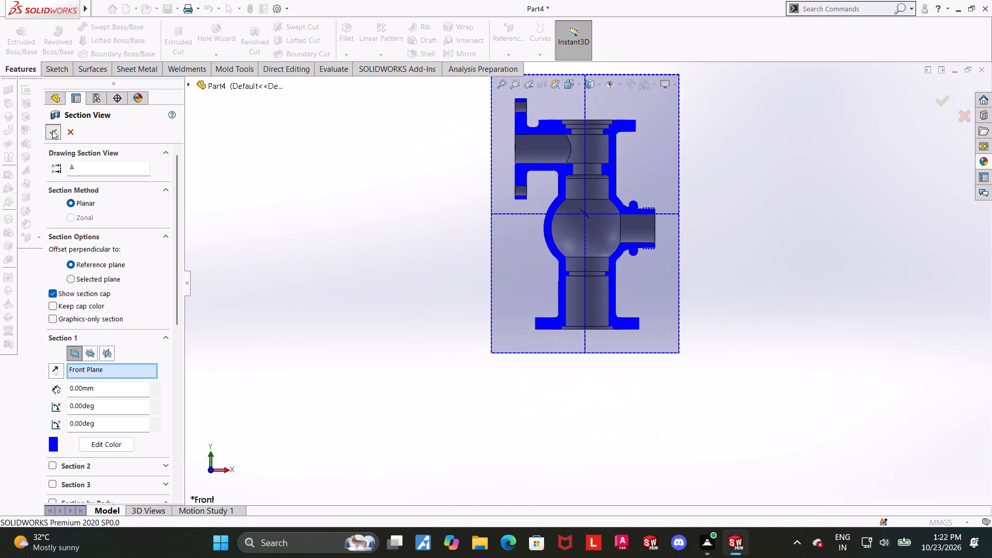
# Fillet the internal ledge edge in the bore just below the spherical chamber with a 2.5 mm radius.
pyautogui.click(776, 357)
pyautogui.scroll(-6, 657, 224)
pyautogui.scroll(-3, 533, 307)
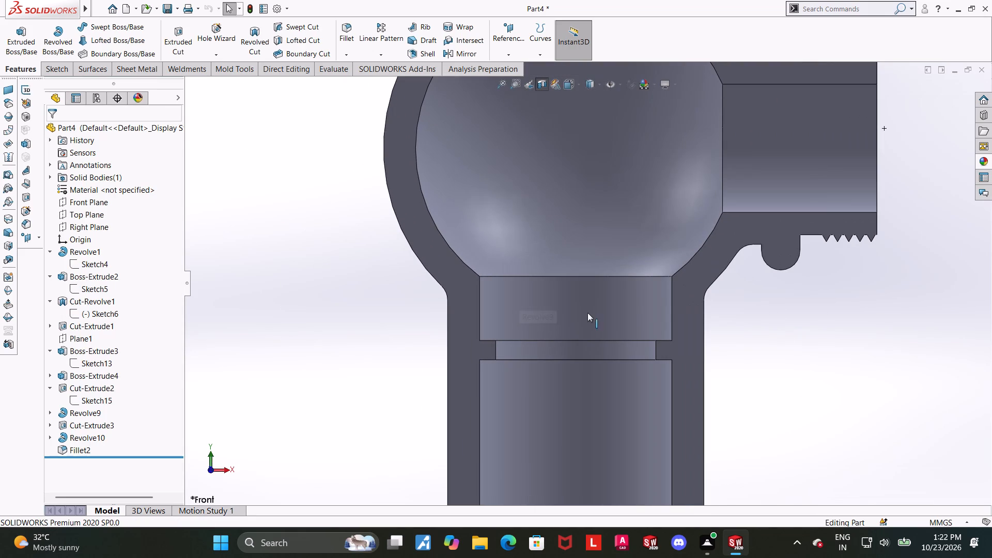
pyautogui.click(353, 24)
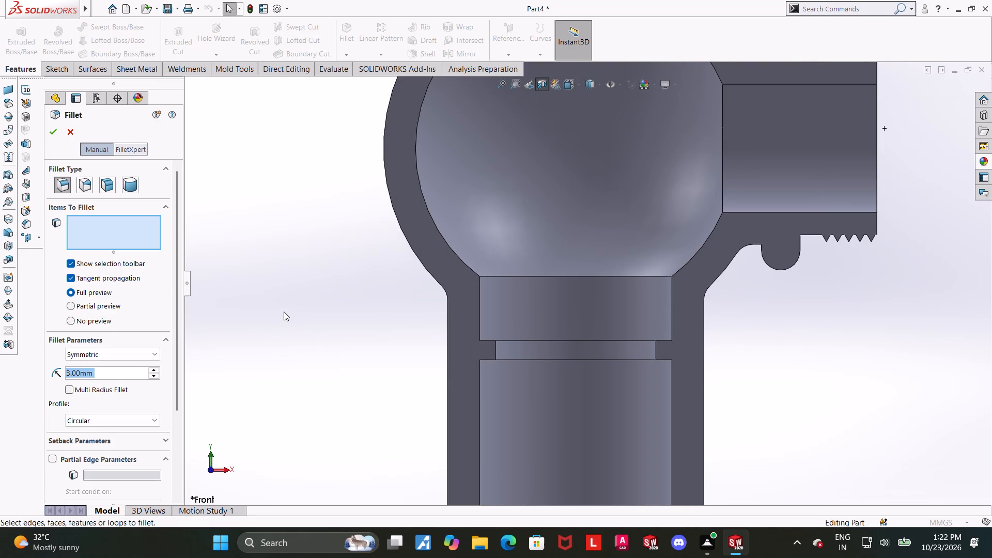
pyautogui.write('2.5')
pyautogui.press('Return')
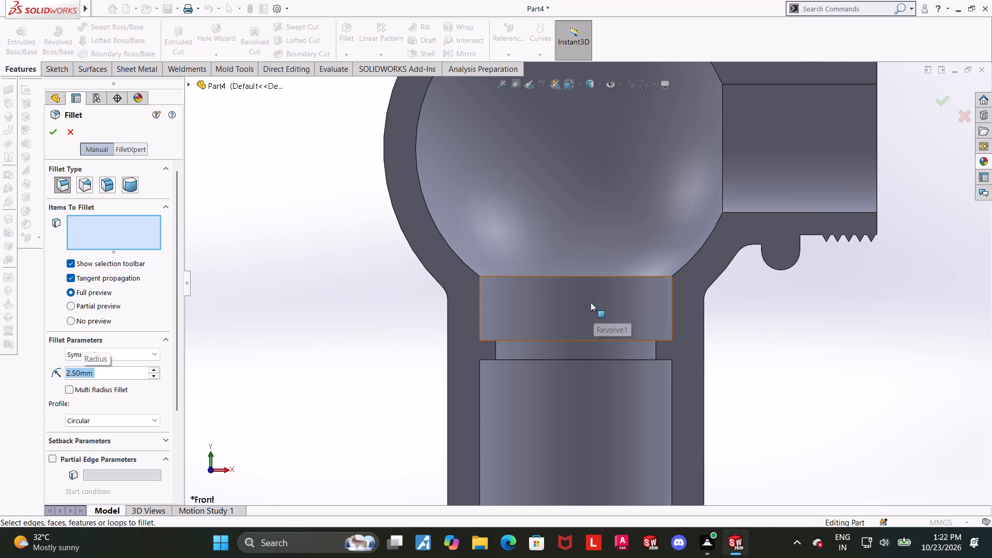
pyautogui.moveTo(638, 318); pyautogui.dragTo(648, 355, button='middle')
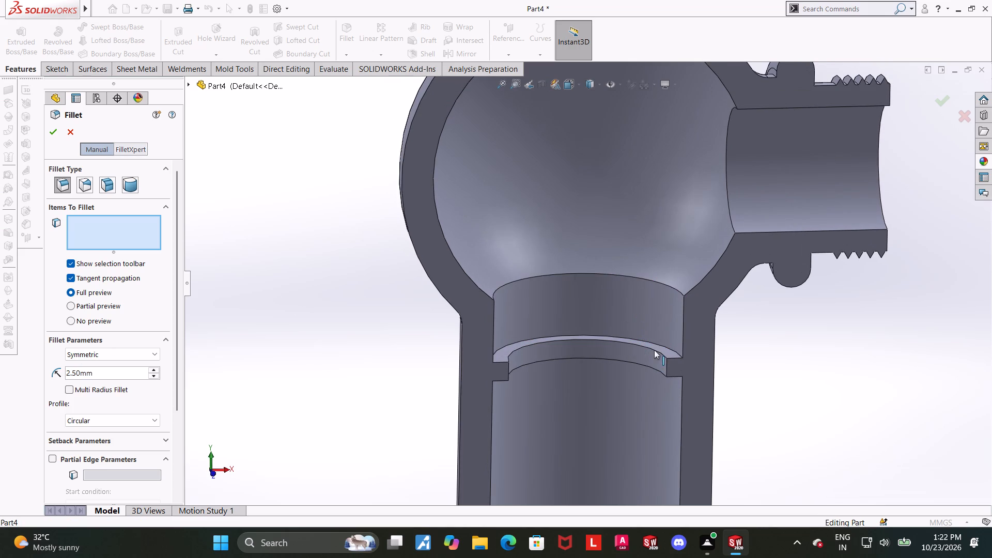
pyautogui.click(656, 343)
pyautogui.click(51, 131)
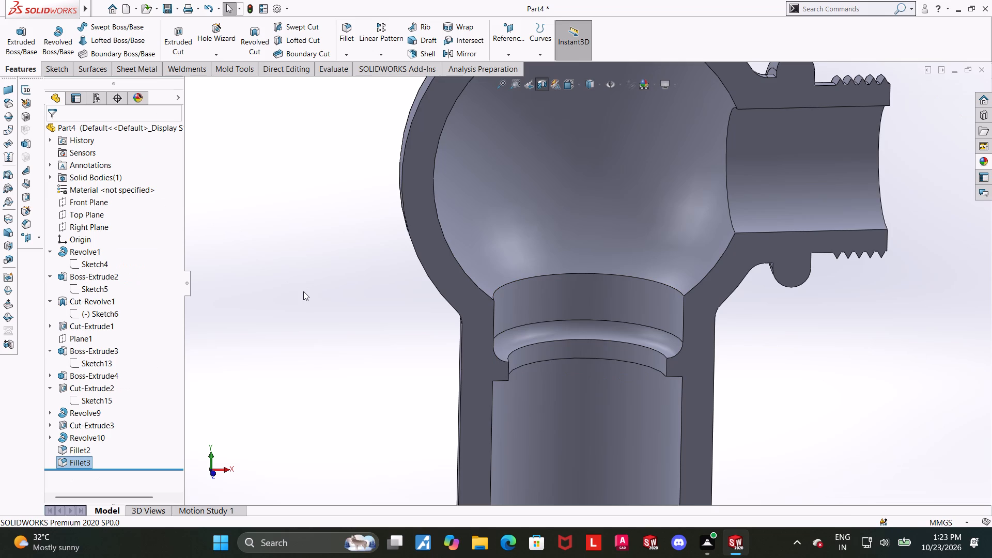
# Edit the 2.5 mm fillet and add the upper circular edge of the bore chamber where the side branch enters.
pyautogui.scroll(1, 303, 291)
pyautogui.moveTo(302, 291); pyautogui.dragTo(295, 268, button='middle')
pyautogui.scroll(4, 296, 268)
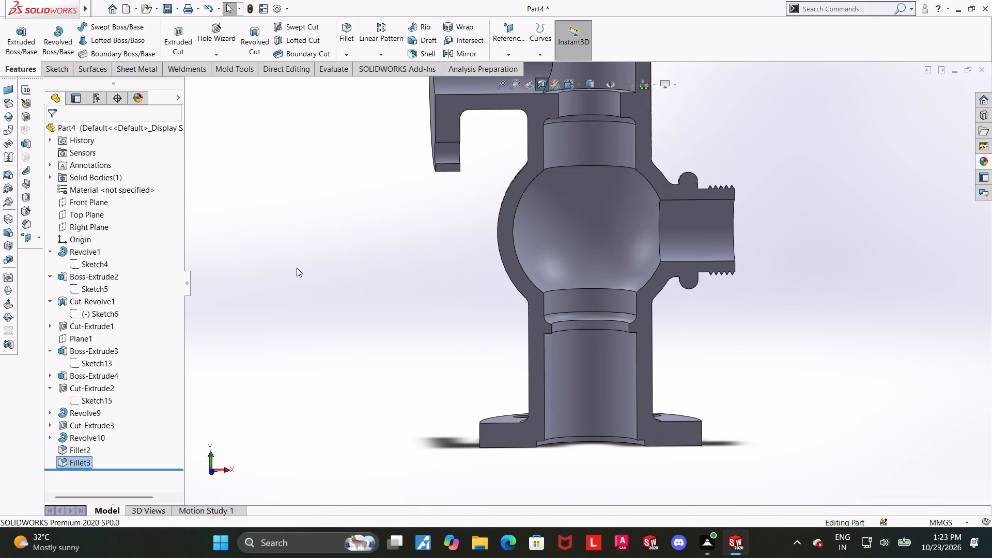
pyautogui.scroll(-4, 591, 159)
pyautogui.click(69, 461)
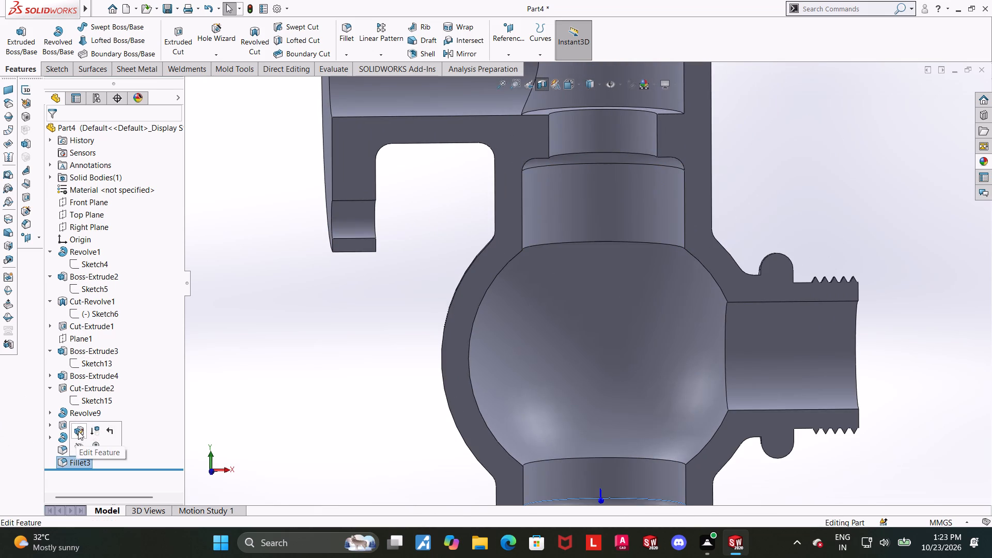
pyautogui.click(78, 431)
pyautogui.scroll(2, 317, 409)
pyautogui.moveTo(421, 352); pyautogui.dragTo(416, 327, button='middle')
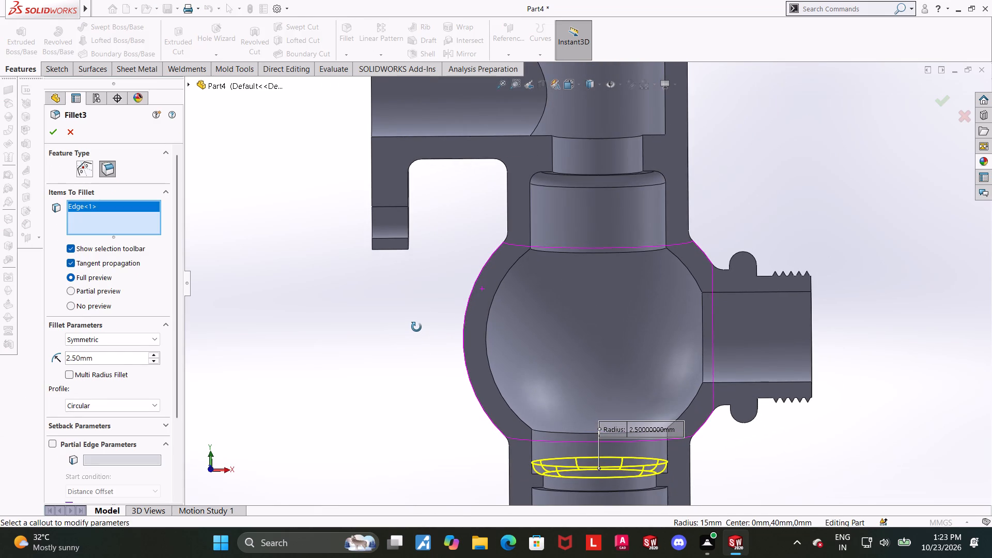
pyautogui.moveTo(416, 327); pyautogui.dragTo(415, 339, button='middle')
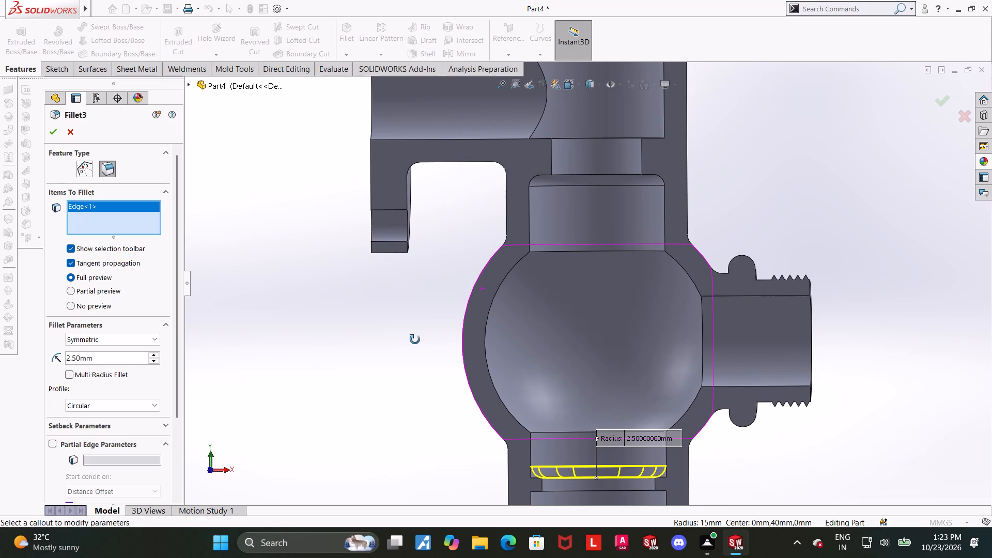
pyautogui.moveTo(415, 339); pyautogui.dragTo(415, 337, button='middle')
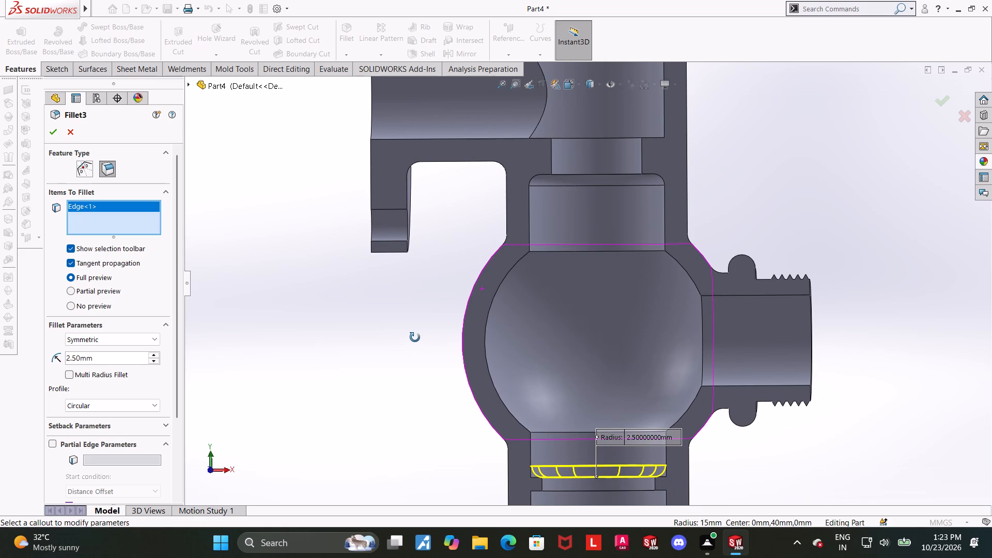
pyautogui.moveTo(415, 337); pyautogui.dragTo(415, 344, button='middle')
pyautogui.scroll(4, 415, 344)
pyautogui.scroll(-9, 611, 151)
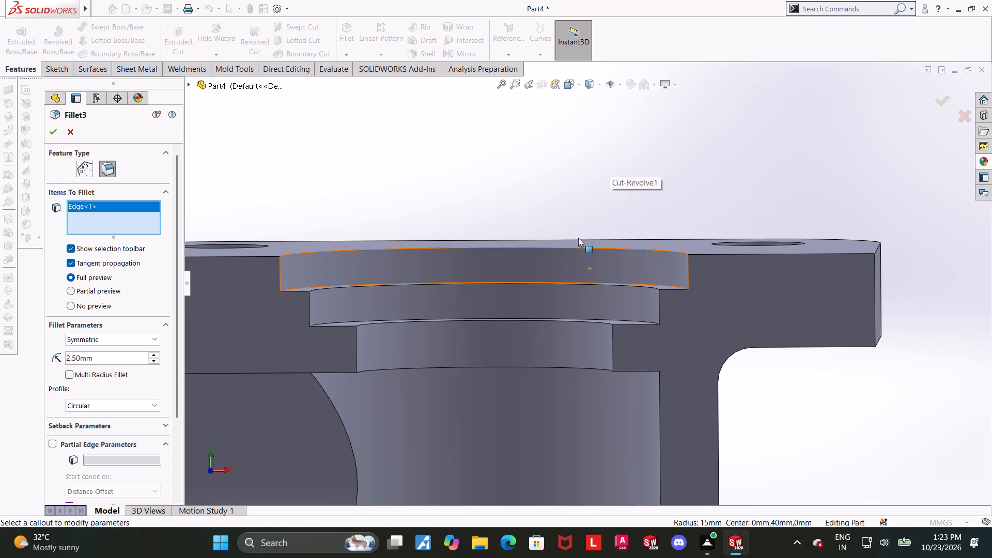
pyautogui.moveTo(567, 277); pyautogui.dragTo(564, 243, button='middle')
pyautogui.middleClick(564, 243)
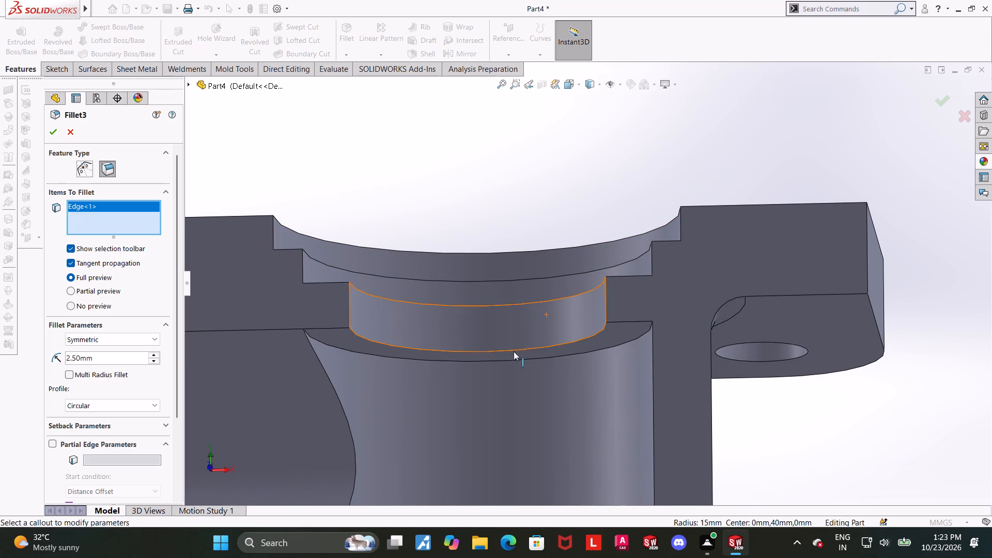
pyautogui.click(508, 362)
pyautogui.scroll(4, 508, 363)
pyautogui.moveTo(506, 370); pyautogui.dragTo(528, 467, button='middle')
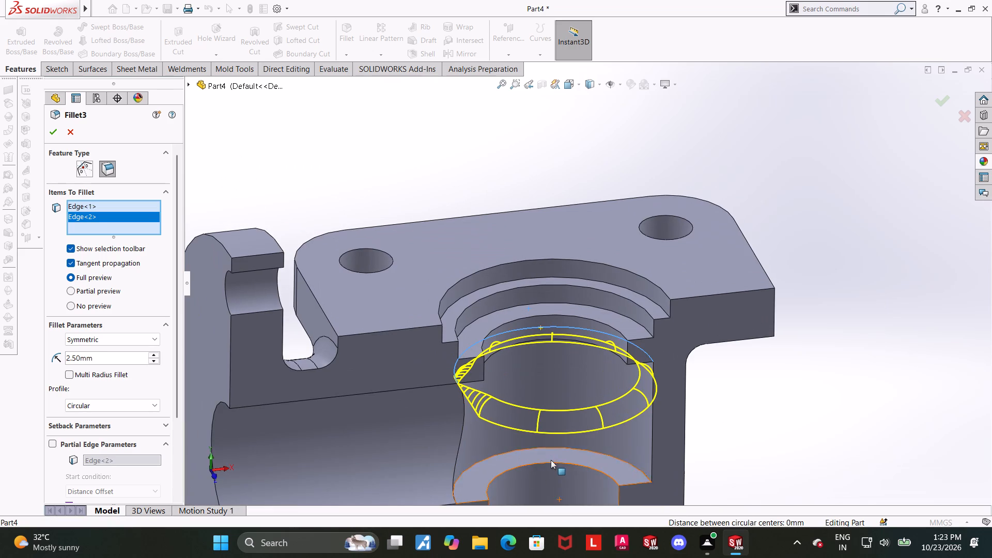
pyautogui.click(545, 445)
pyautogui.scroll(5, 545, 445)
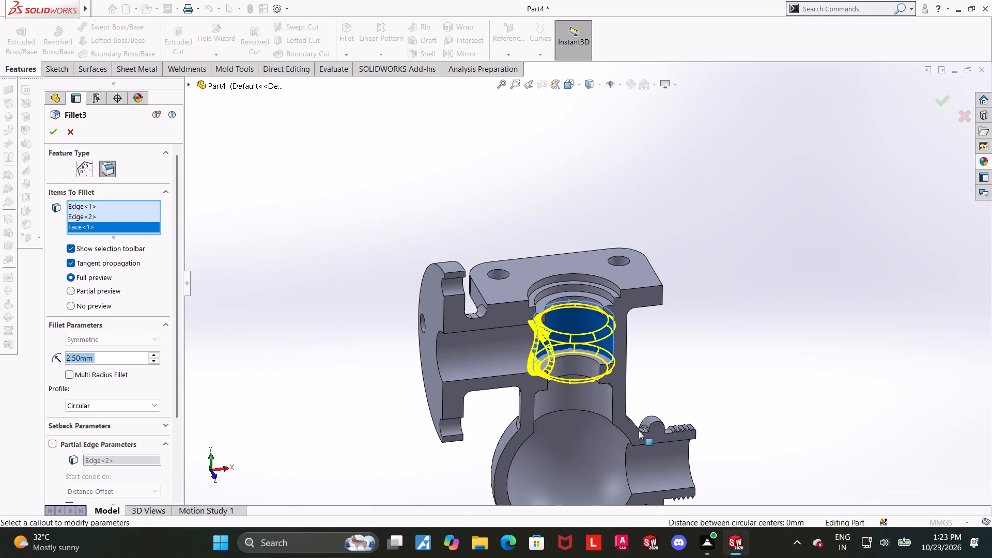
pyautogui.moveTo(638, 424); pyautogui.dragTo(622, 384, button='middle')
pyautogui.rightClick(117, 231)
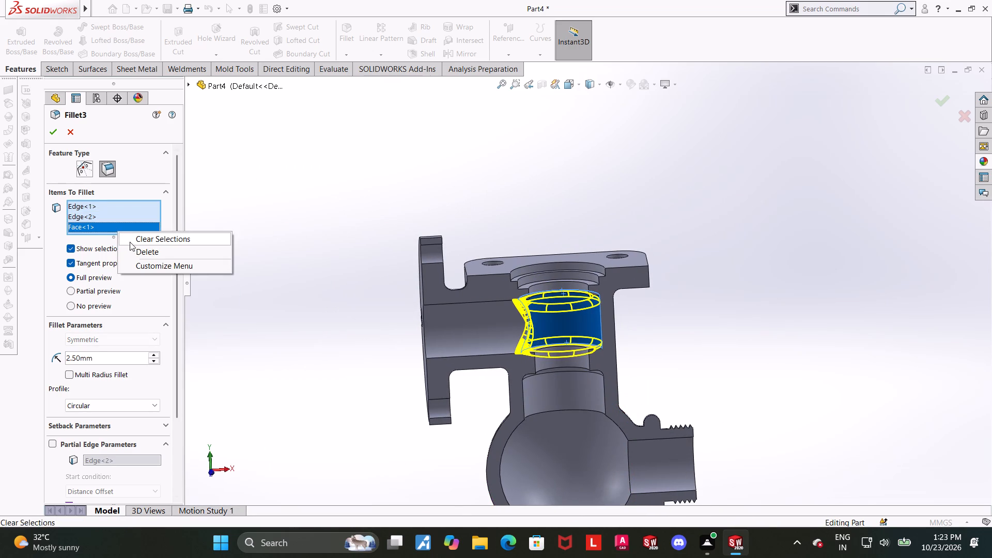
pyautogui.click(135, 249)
# Add the lower circular edge of the side branch's bore chamber and complete the 2.5 mm fillet.
pyautogui.scroll(-5, 587, 303)
pyautogui.scroll(-4, 566, 353)
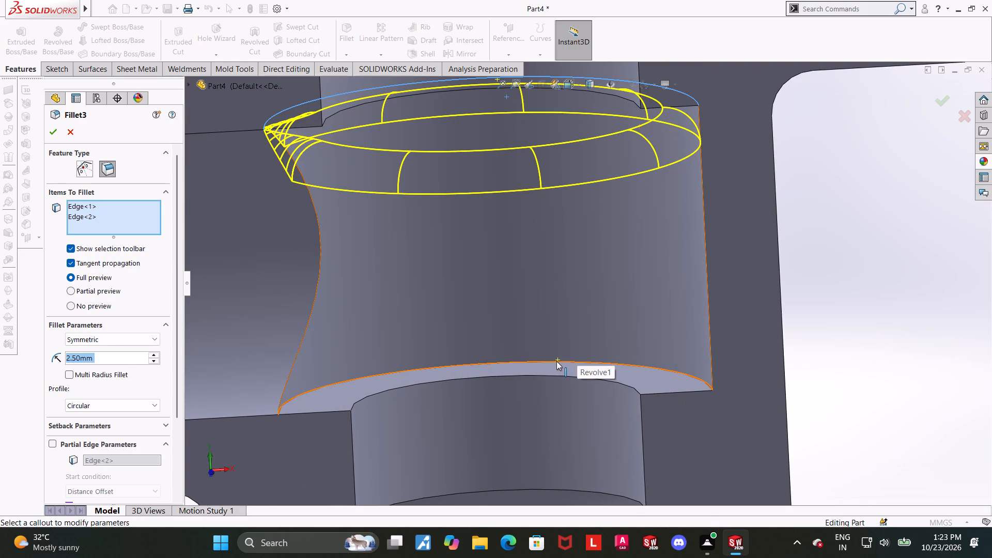
pyautogui.click(556, 361)
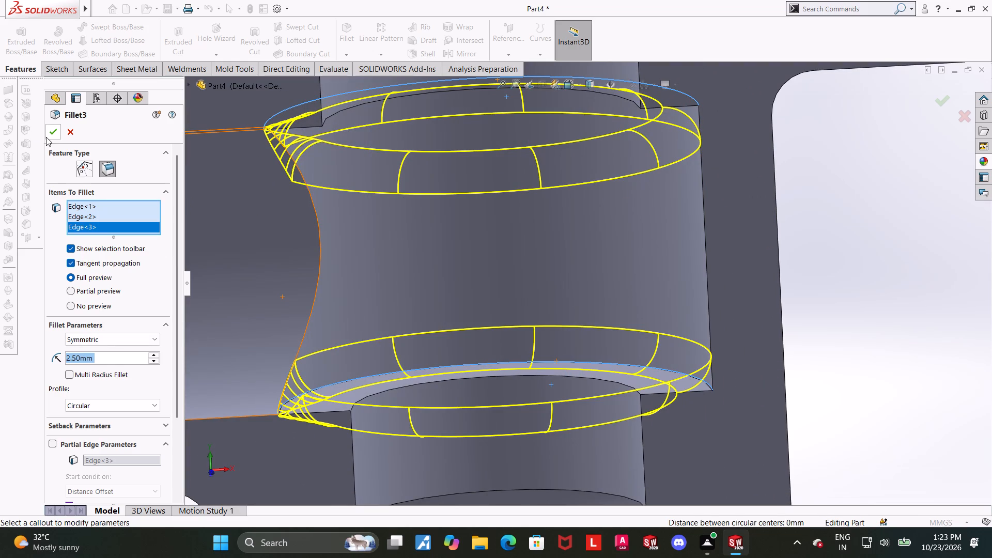
pyautogui.click(49, 137)
pyautogui.click(842, 342)
# Inspect the filleted internal bores in the sectioned valve body, viewed from the front.
pyautogui.scroll(5, 842, 342)
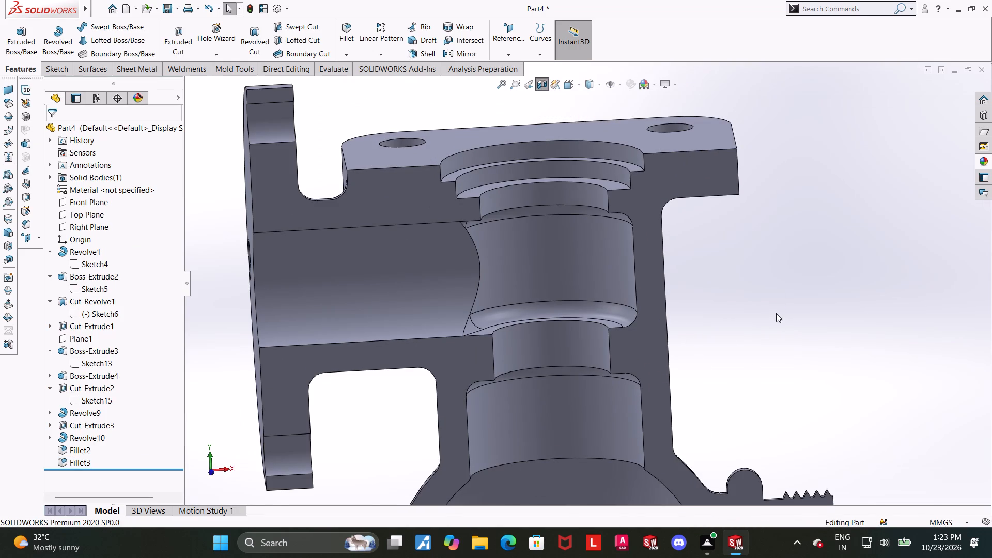
pyautogui.scroll(3, 707, 276)
pyautogui.moveTo(710, 295); pyautogui.dragTo(712, 296, button='middle')
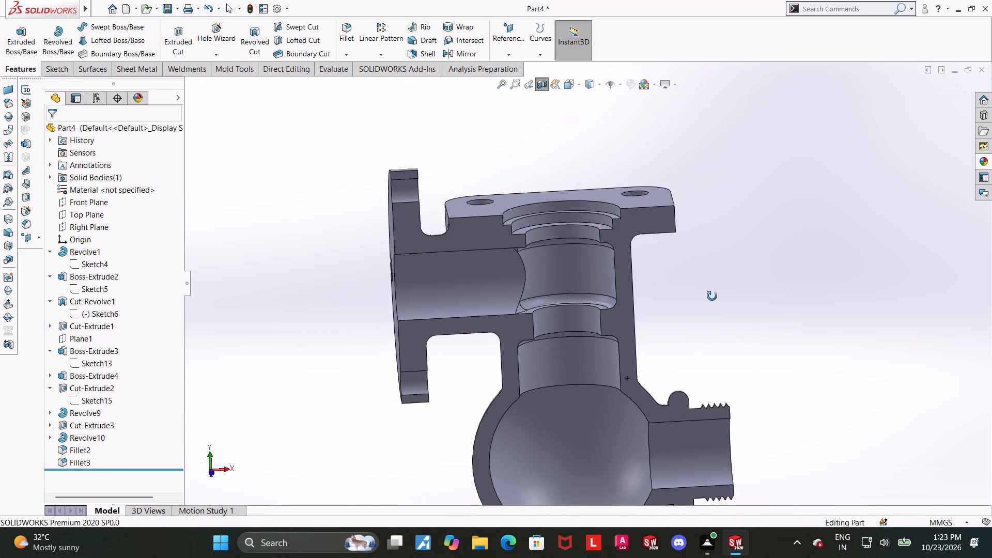
pyautogui.moveTo(712, 296); pyautogui.dragTo(700, 296, button='middle')
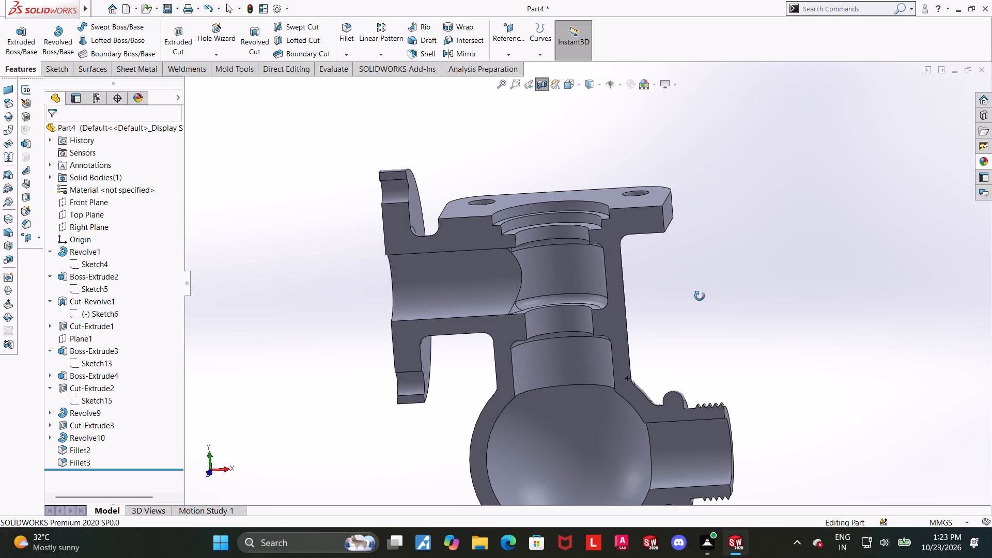
pyautogui.moveTo(700, 296); pyautogui.dragTo(698, 258, button='middle')
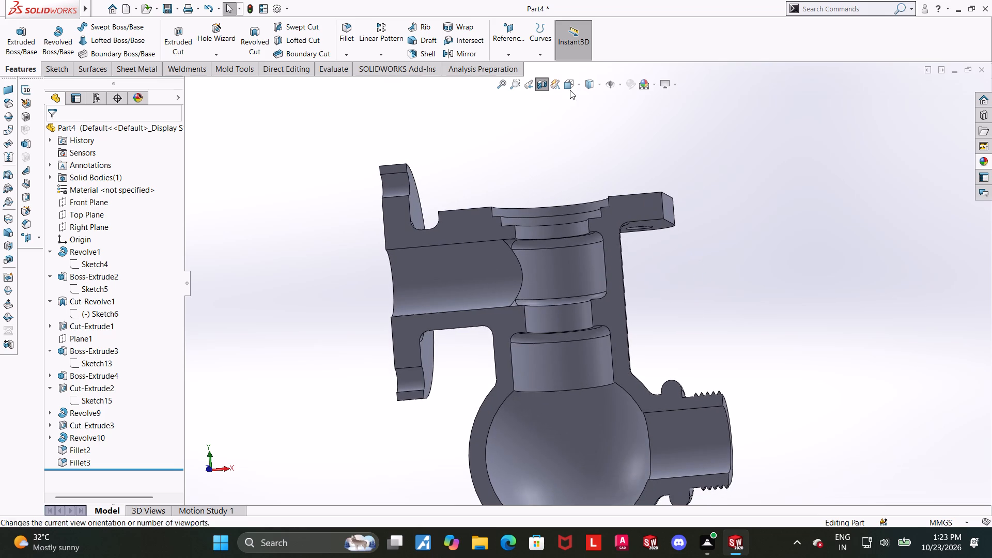
pyautogui.click(570, 90)
pyautogui.click(480, 295)
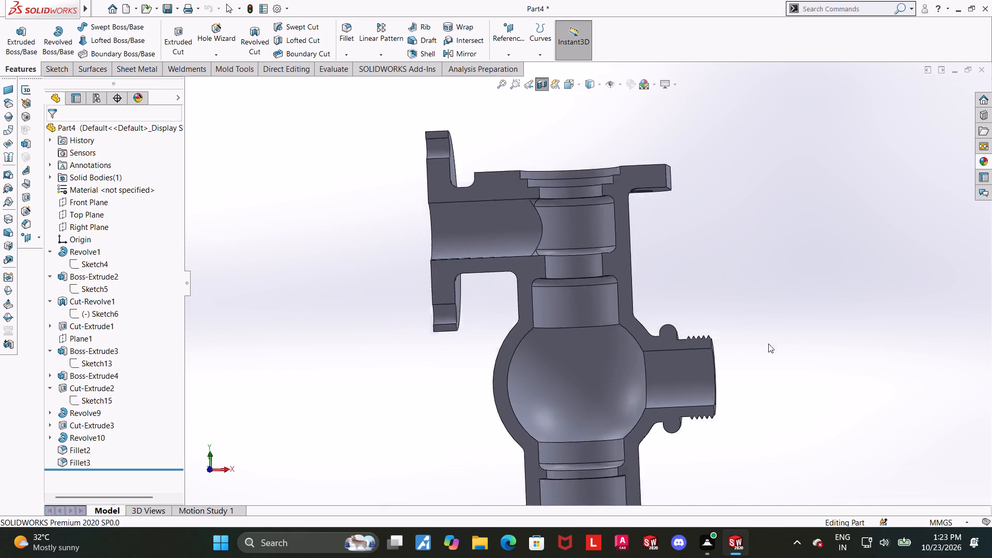
pyautogui.scroll(-2, 657, 357)
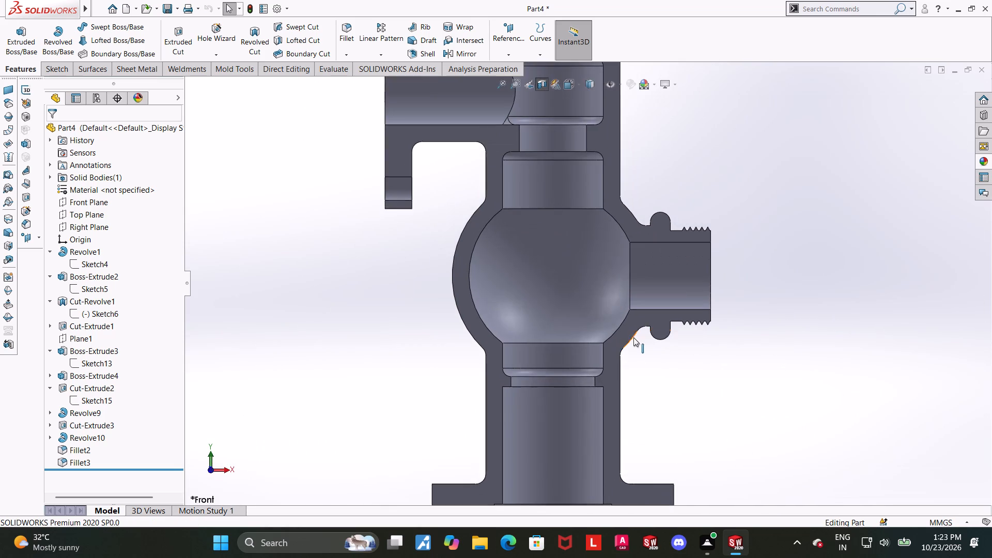
pyautogui.scroll(4, 633, 337)
pyautogui.scroll(-3, 602, 198)
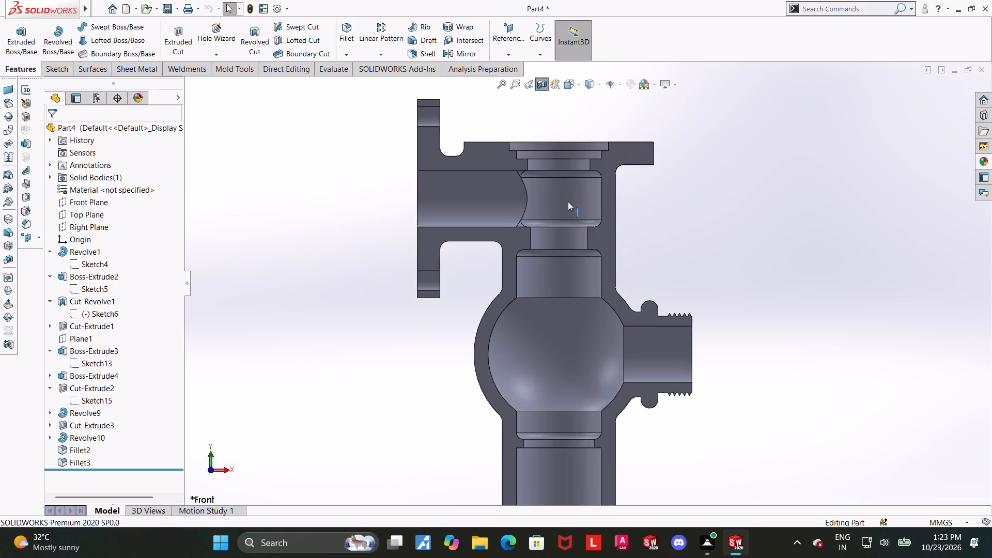
pyautogui.scroll(-2, 628, 223)
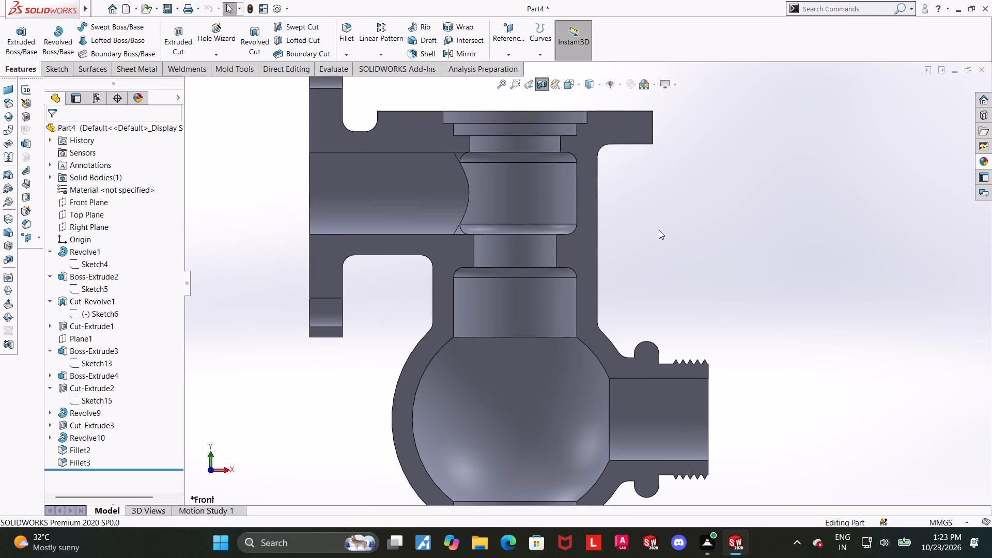
pyautogui.scroll(1, 659, 230)
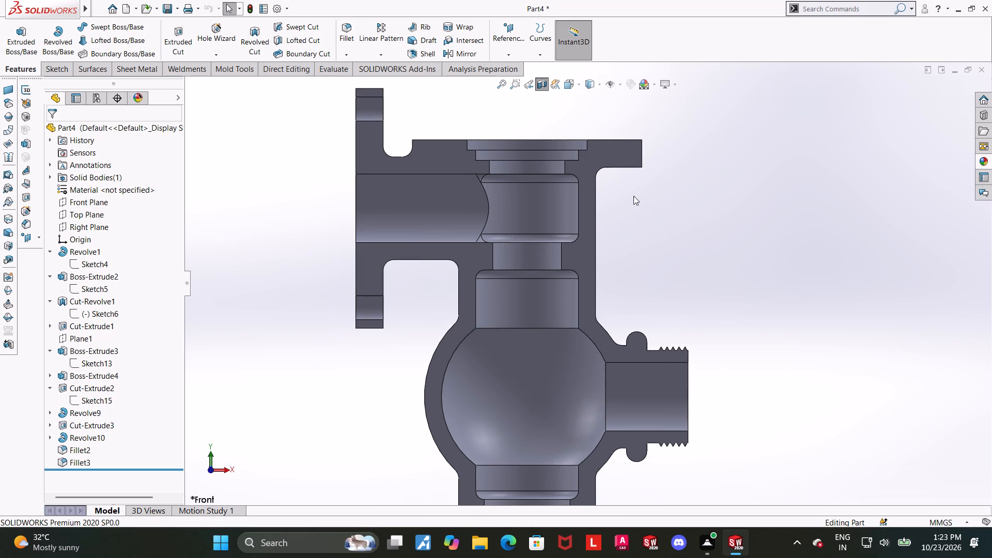
pyautogui.scroll(-1, 633, 196)
pyautogui.scroll(1, 633, 196)
pyautogui.scroll(-1, 633, 194)
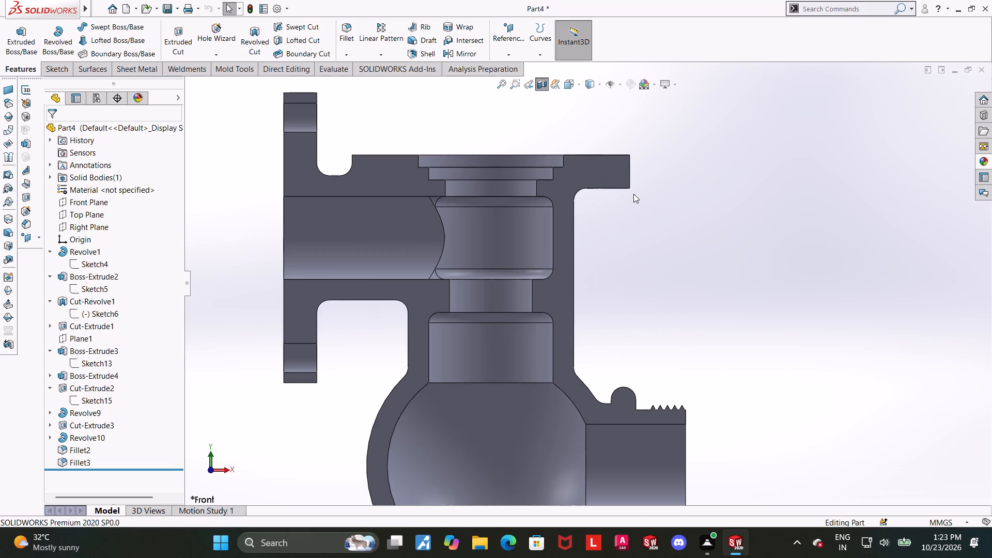
pyautogui.scroll(4, 611, 203)
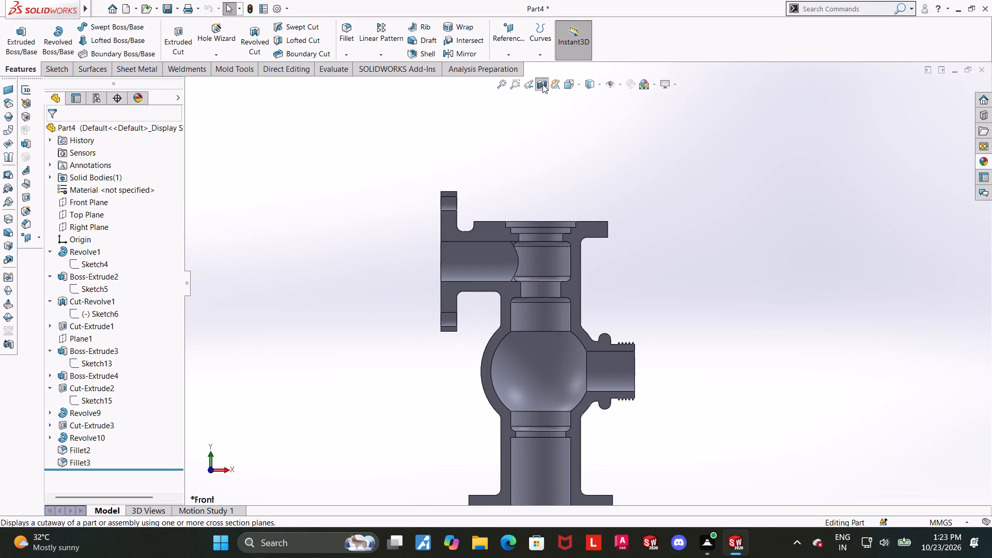
# Examine the spherical chamber and threaded boss in section, and turn off the section view.
pyautogui.scroll(-2, 780, 275)
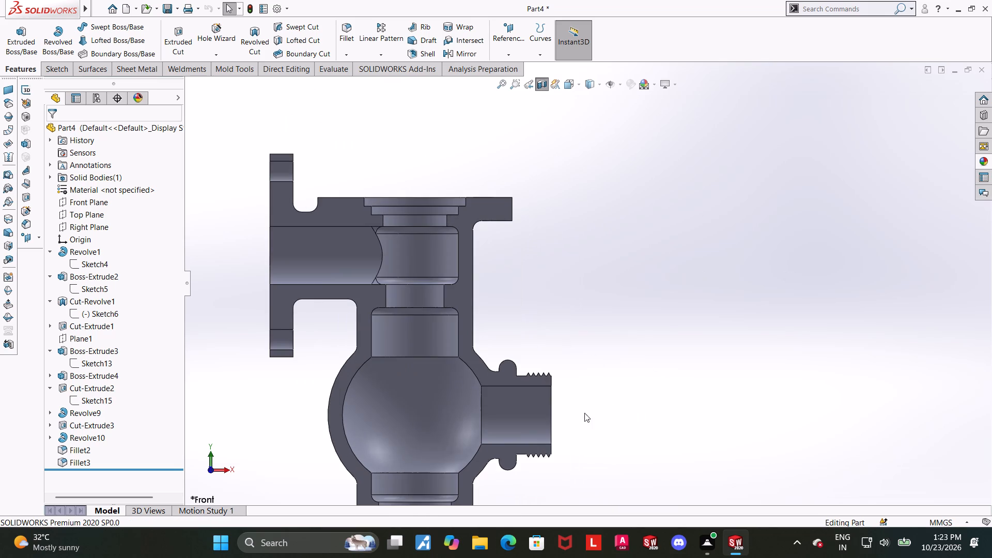
pyautogui.scroll(2, 553, 422)
pyautogui.scroll(-4, 536, 404)
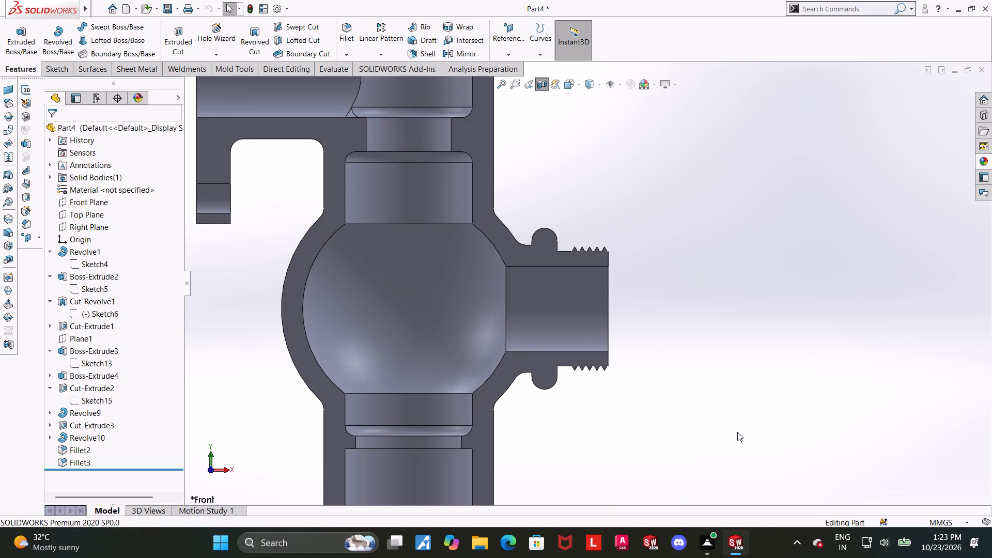
pyautogui.scroll(-1, 724, 435)
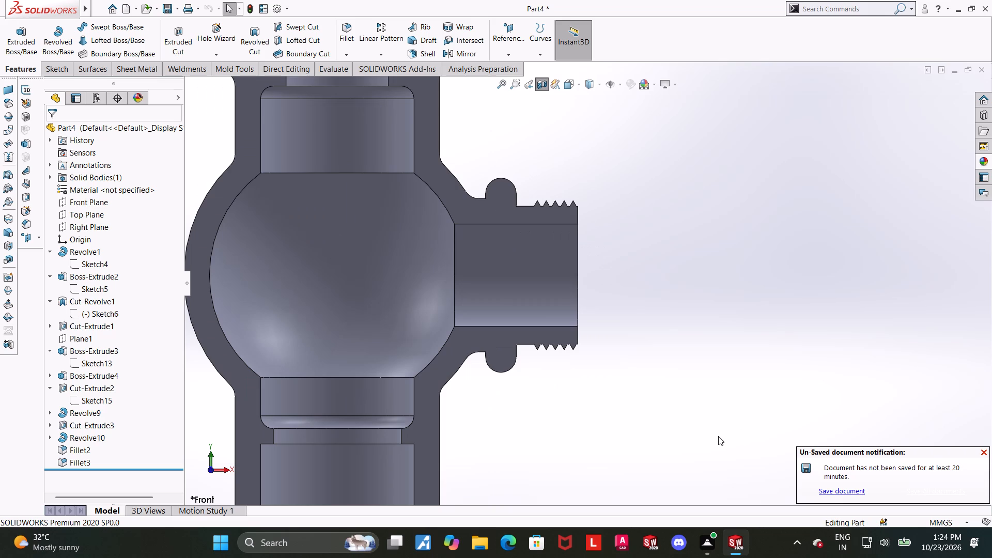
pyautogui.scroll(-1, 785, 453)
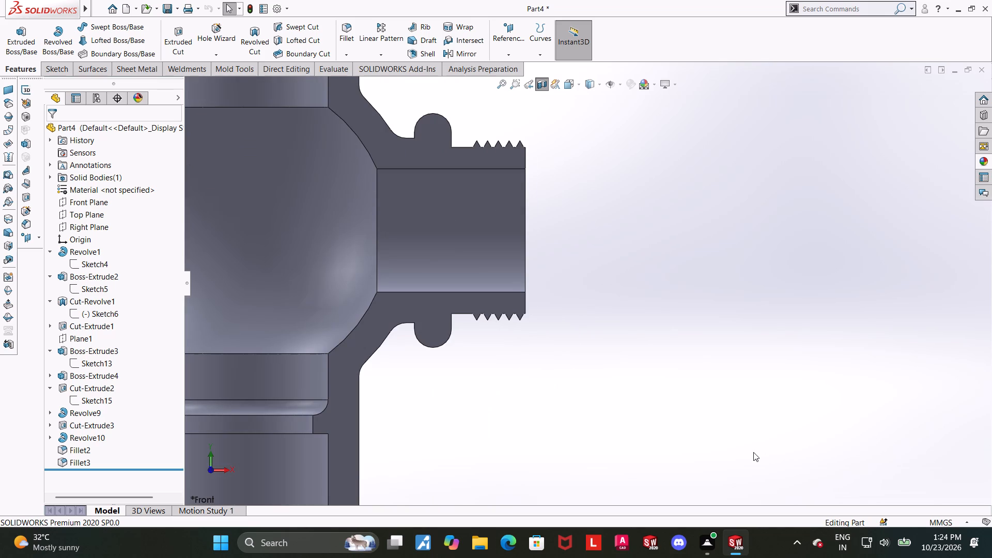
pyautogui.scroll(2, 753, 452)
pyautogui.moveTo(650, 225); pyautogui.dragTo(601, 275, button='middle')
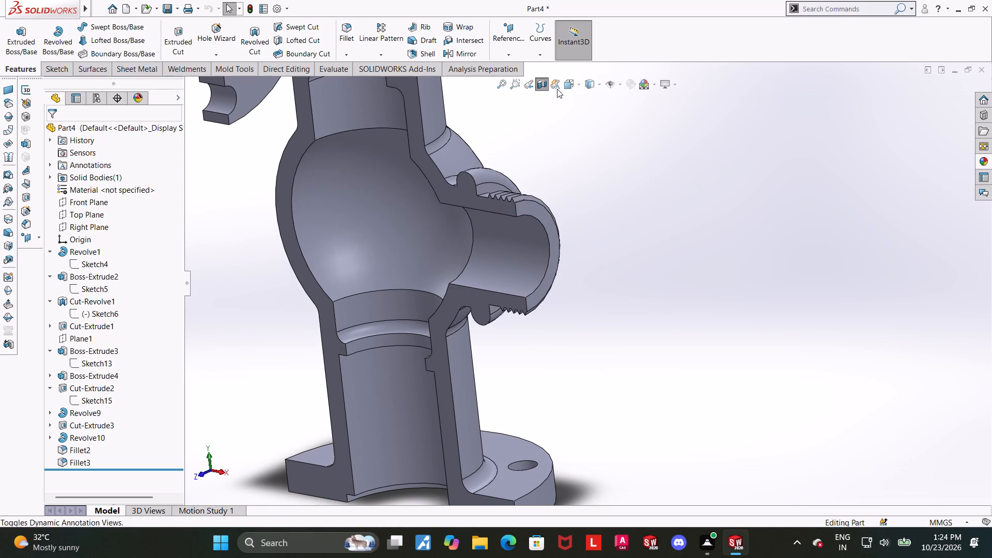
pyautogui.click(544, 82)
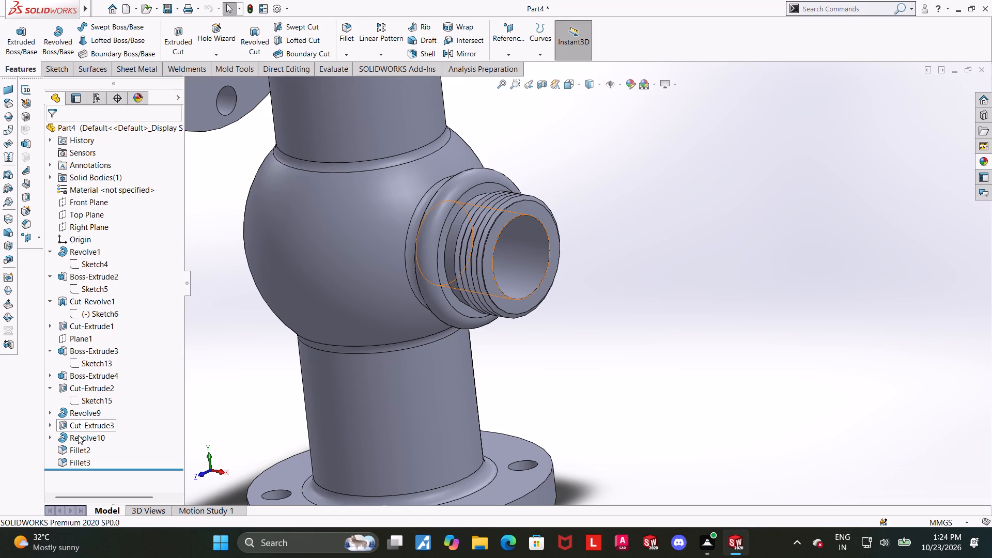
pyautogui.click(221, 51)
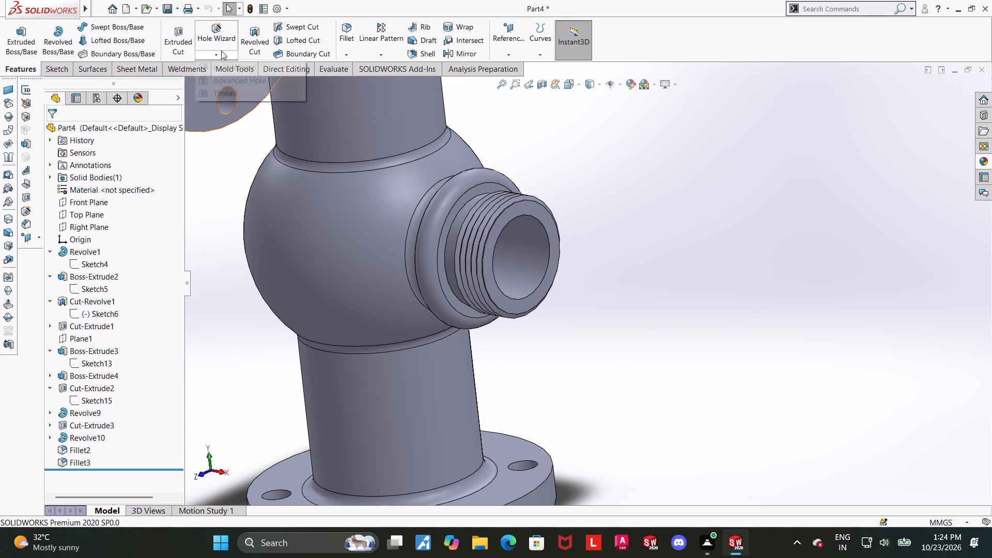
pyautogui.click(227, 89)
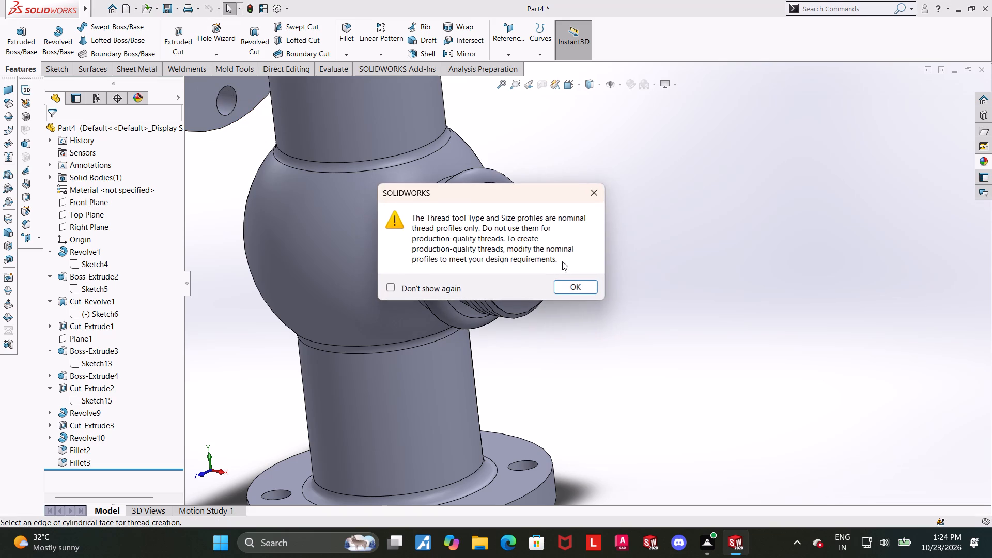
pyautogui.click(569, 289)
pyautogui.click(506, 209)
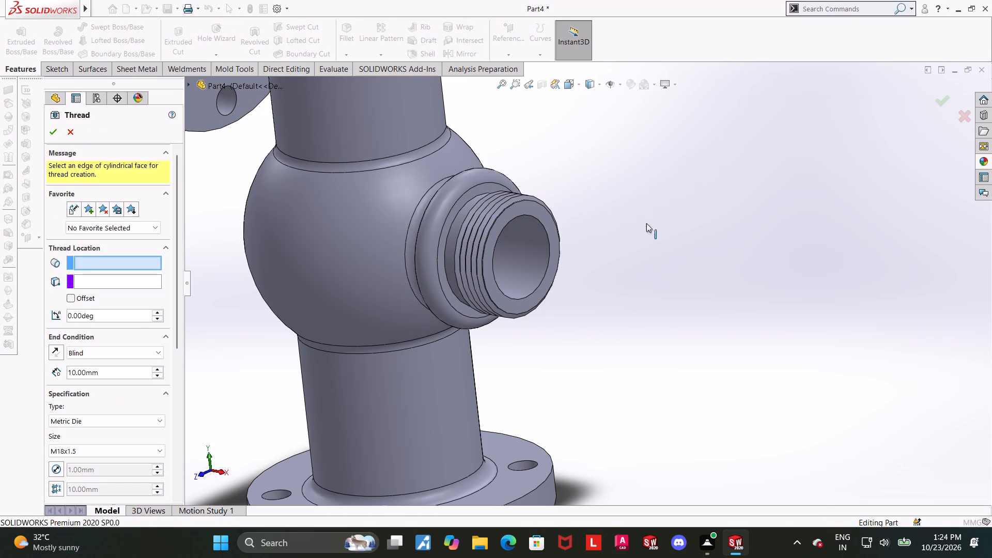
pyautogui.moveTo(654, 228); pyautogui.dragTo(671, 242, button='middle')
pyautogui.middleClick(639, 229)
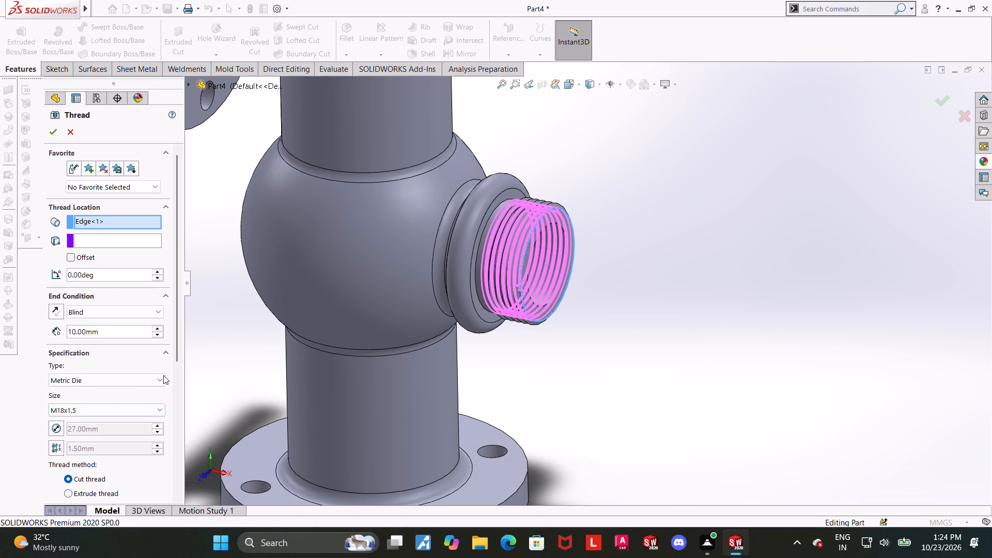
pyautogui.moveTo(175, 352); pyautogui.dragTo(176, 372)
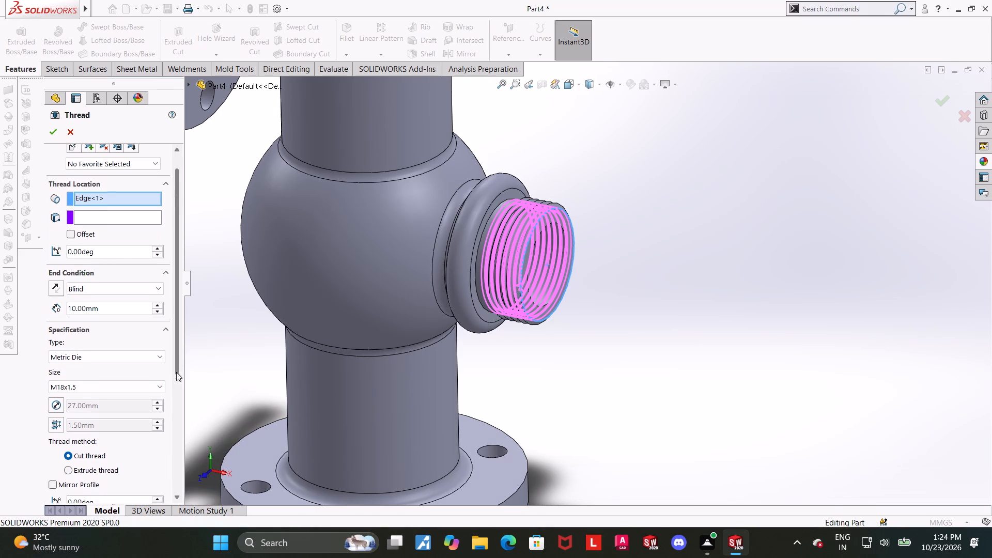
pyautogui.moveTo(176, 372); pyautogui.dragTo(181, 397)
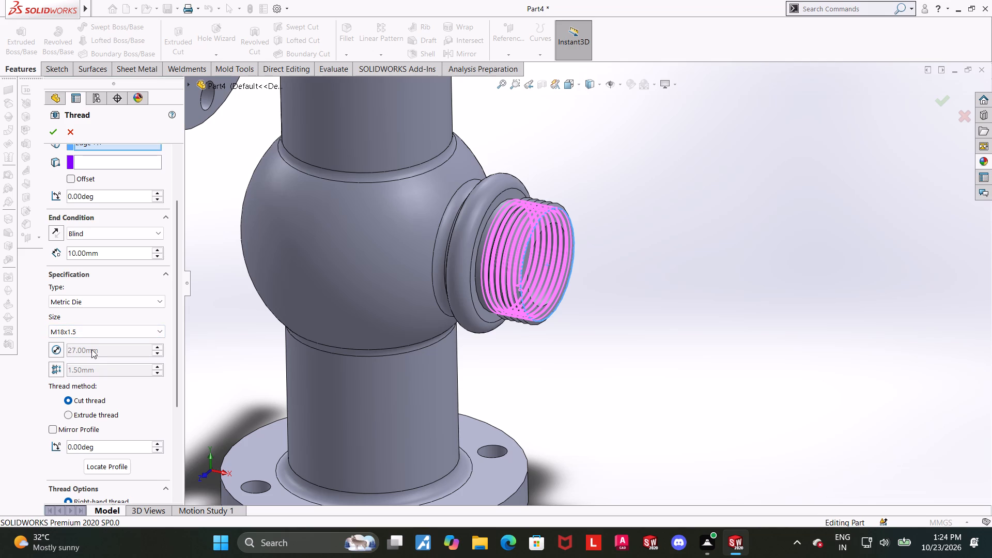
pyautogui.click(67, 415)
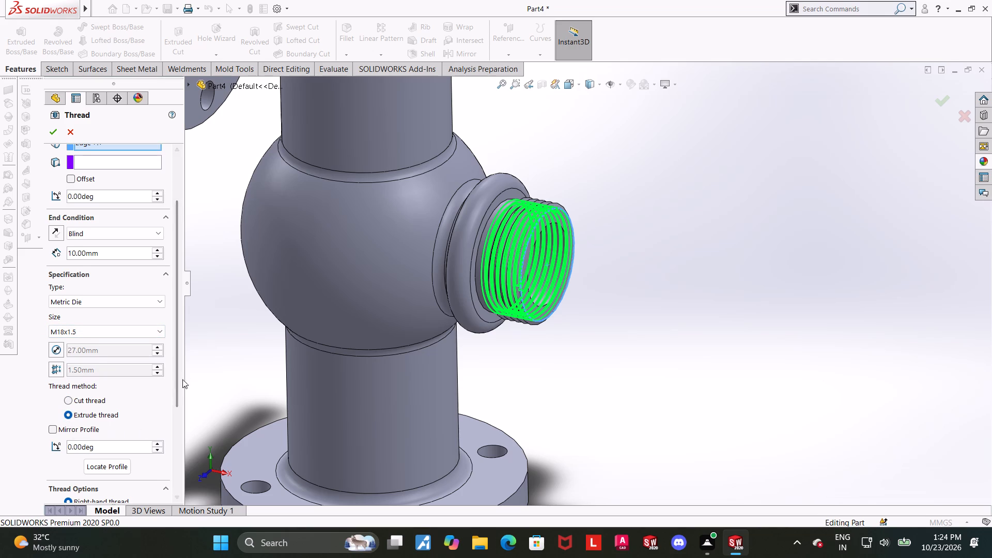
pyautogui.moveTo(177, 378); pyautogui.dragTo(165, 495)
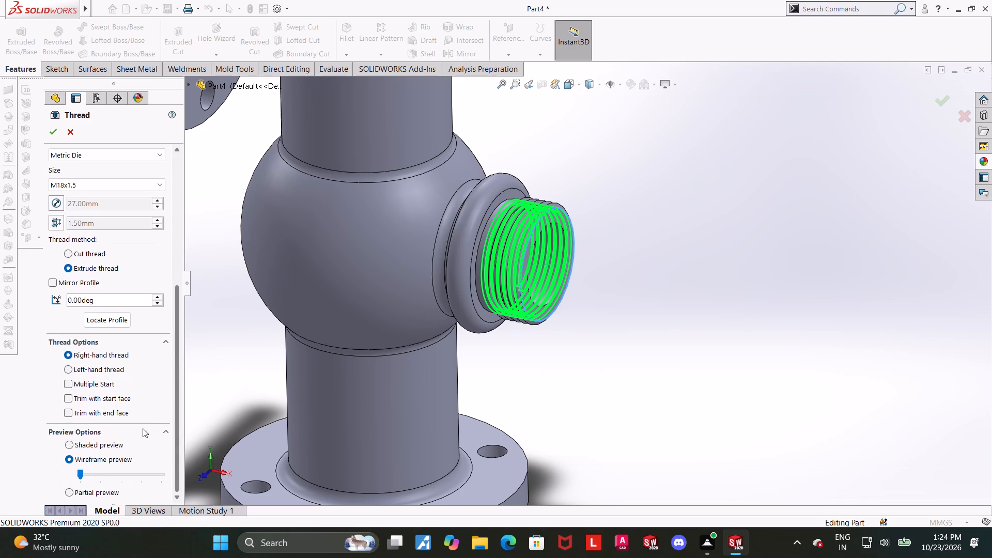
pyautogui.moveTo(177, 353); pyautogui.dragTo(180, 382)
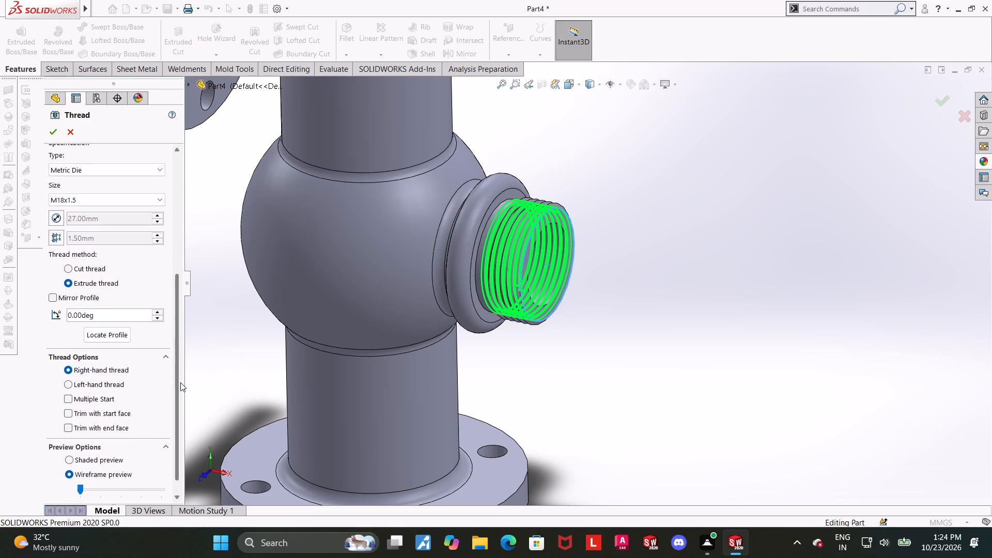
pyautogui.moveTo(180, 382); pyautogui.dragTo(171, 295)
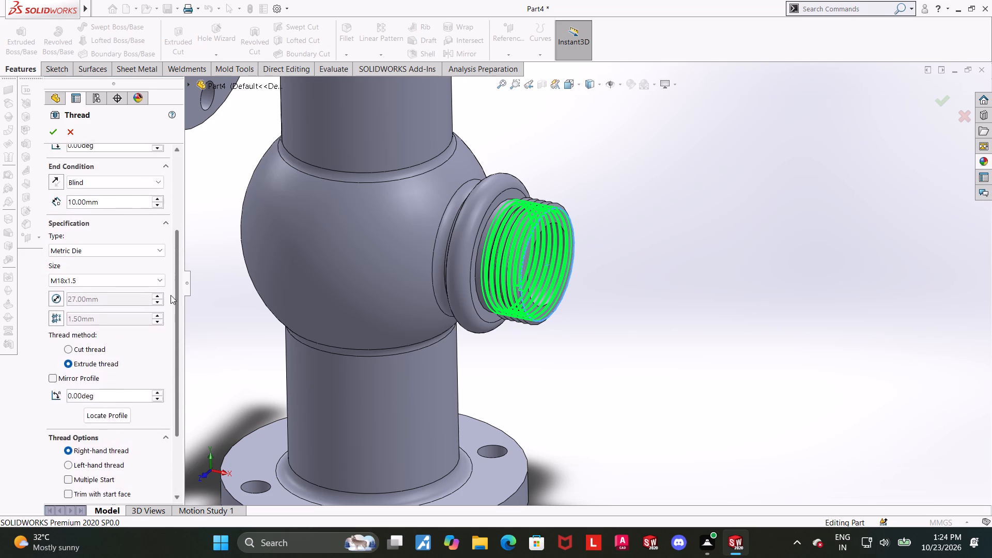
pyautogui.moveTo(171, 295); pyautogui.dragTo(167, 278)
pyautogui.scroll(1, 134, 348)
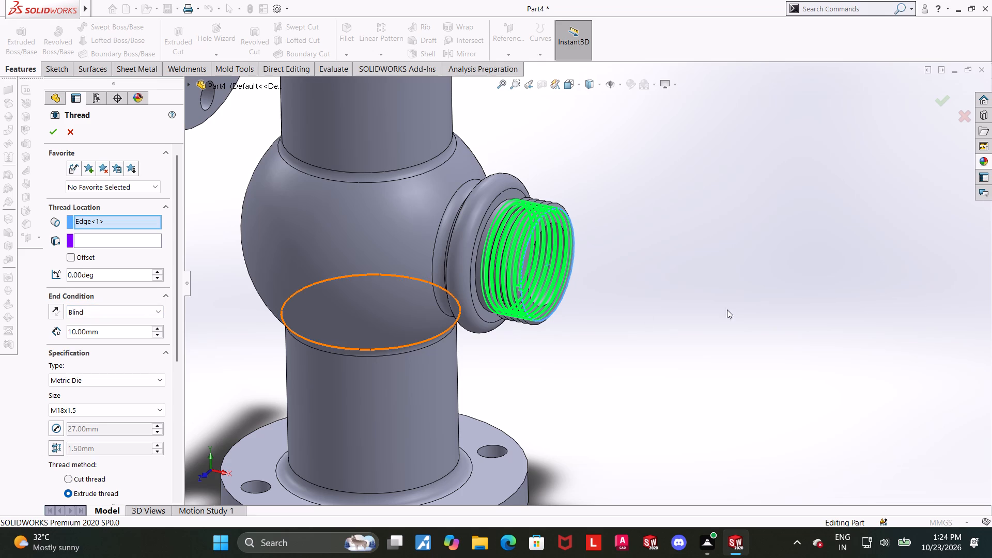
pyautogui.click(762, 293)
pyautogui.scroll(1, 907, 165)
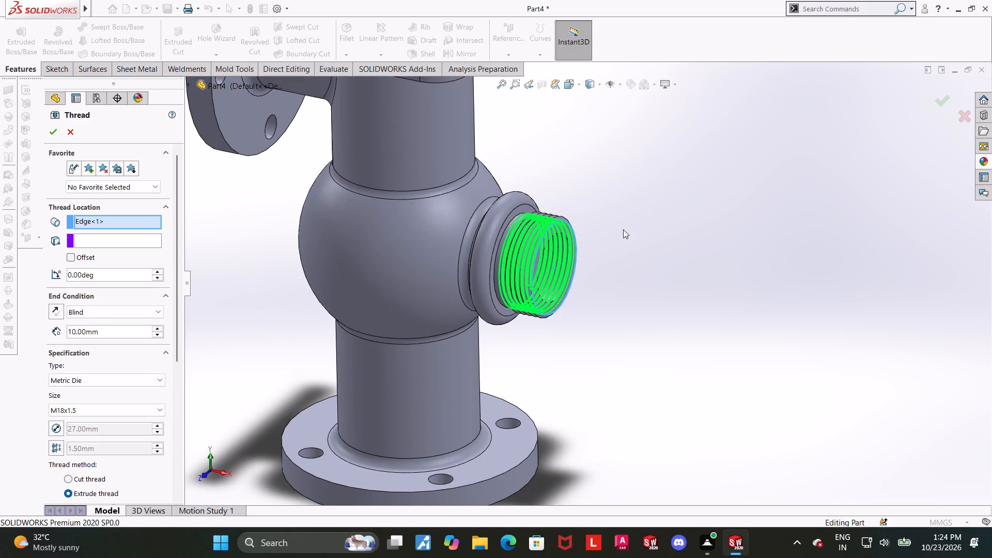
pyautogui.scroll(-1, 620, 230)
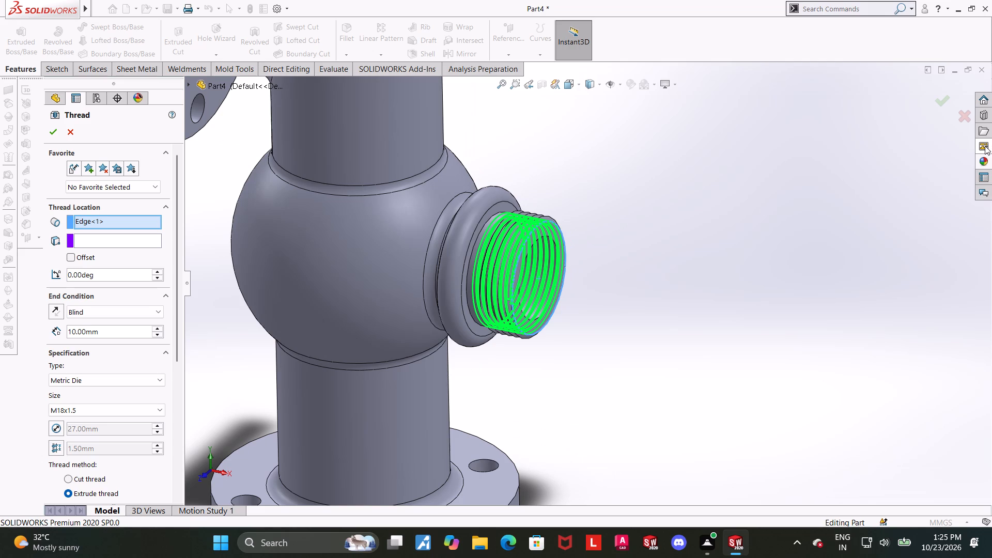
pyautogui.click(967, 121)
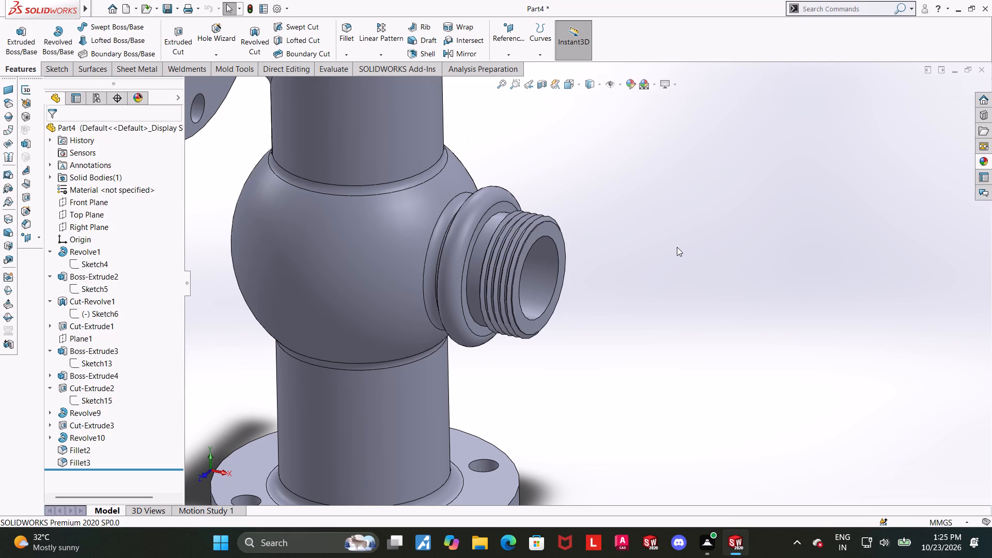
# Apply a medium blue colour with a red value of 87 to the whole valve body part.
pyautogui.scroll(3, 677, 247)
pyautogui.click(567, 86)
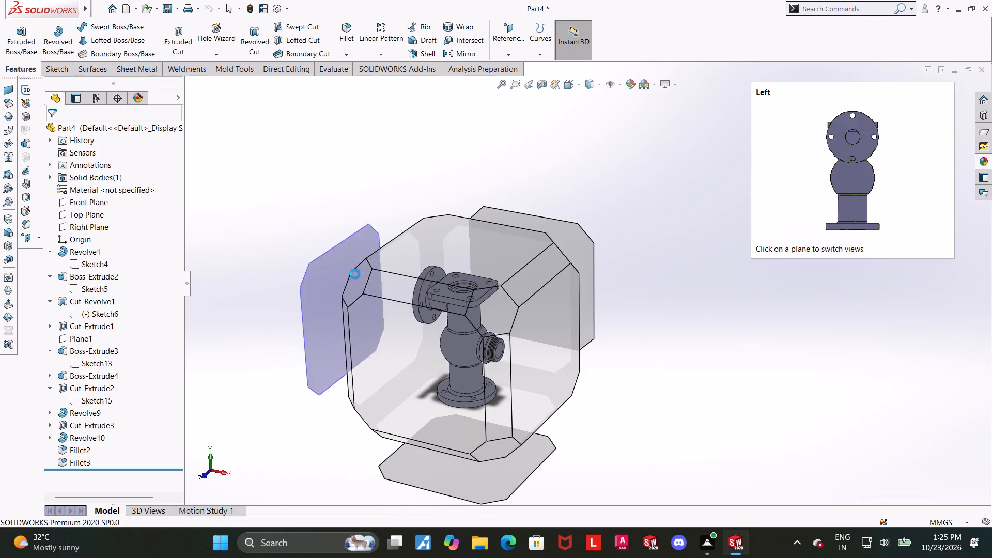
pyautogui.click(355, 279)
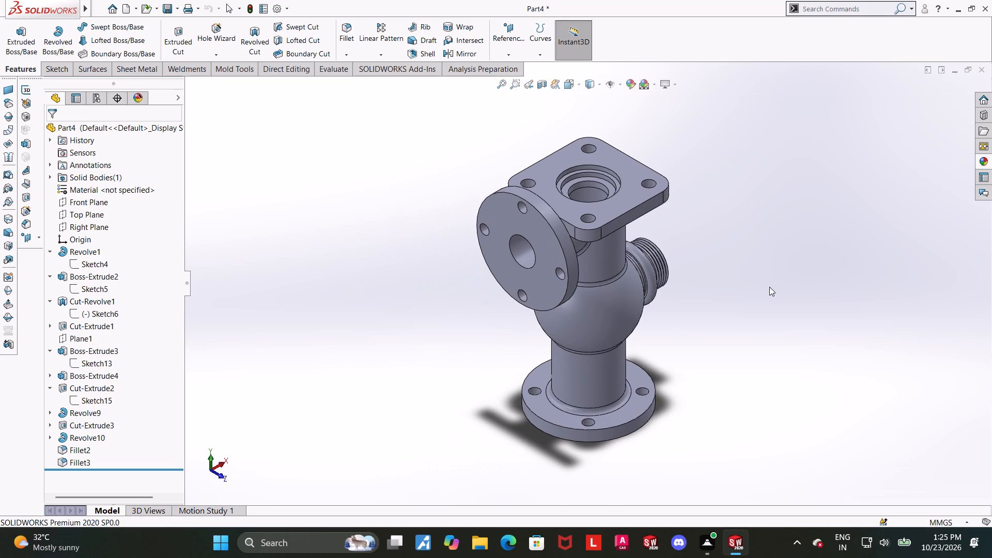
pyautogui.click(404, 207)
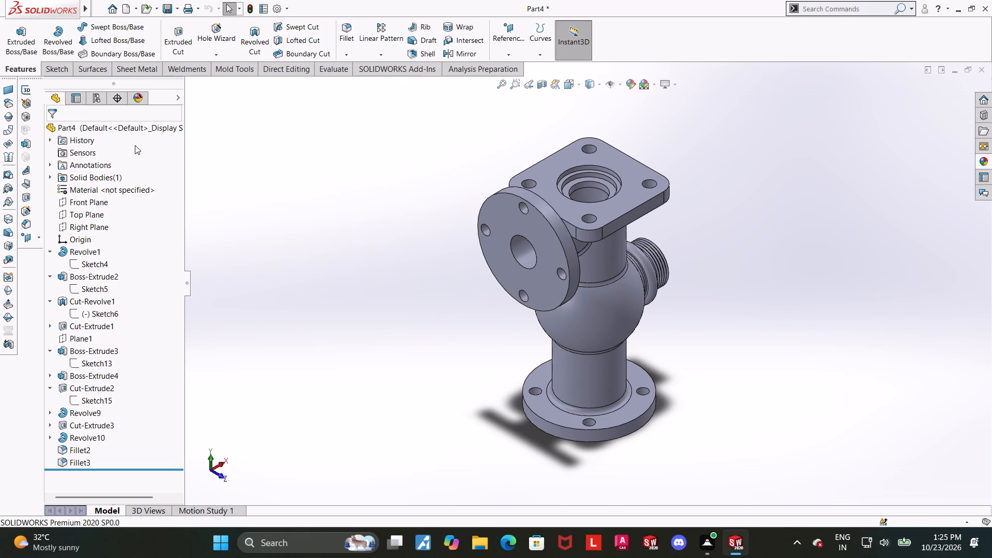
pyautogui.rightClick(133, 132)
pyautogui.click(156, 115)
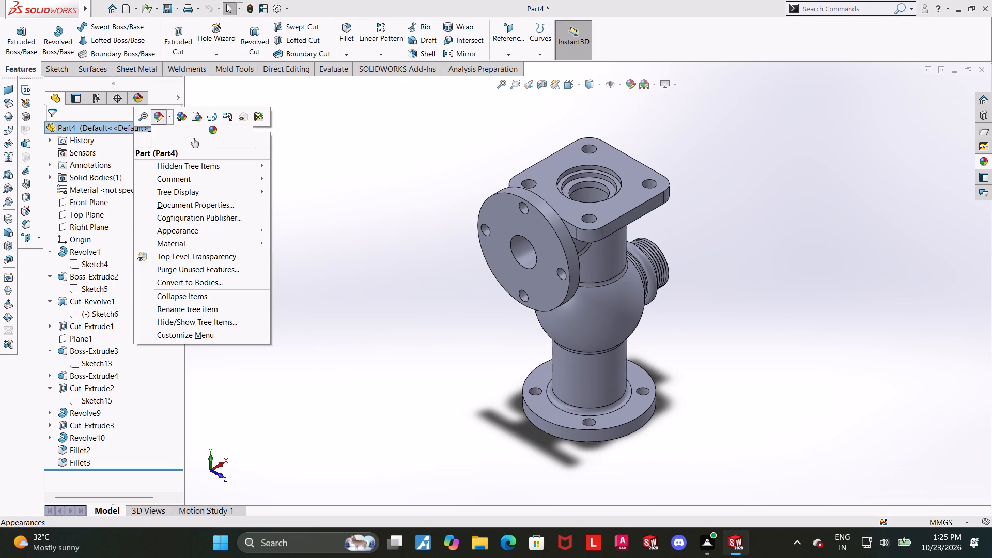
pyautogui.click(193, 138)
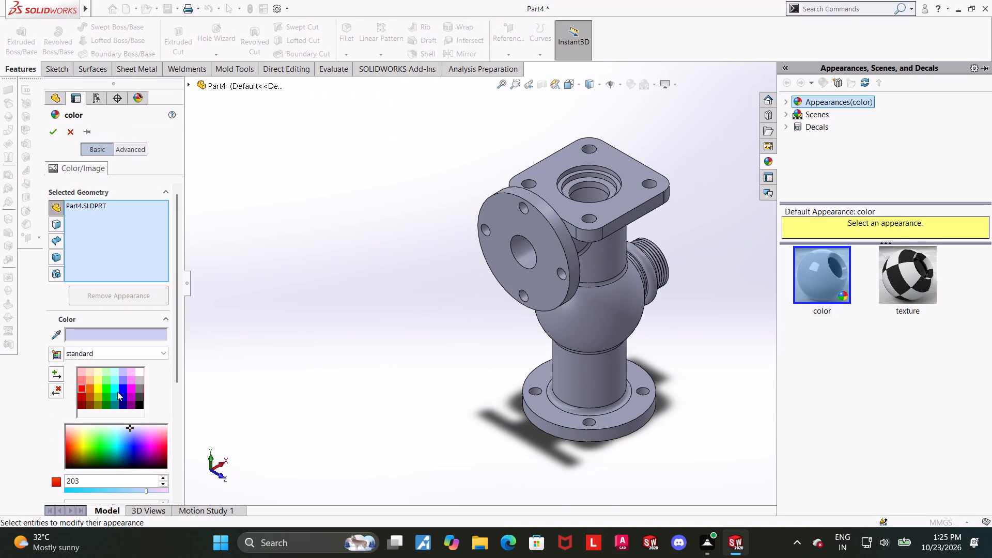
pyautogui.click(114, 396)
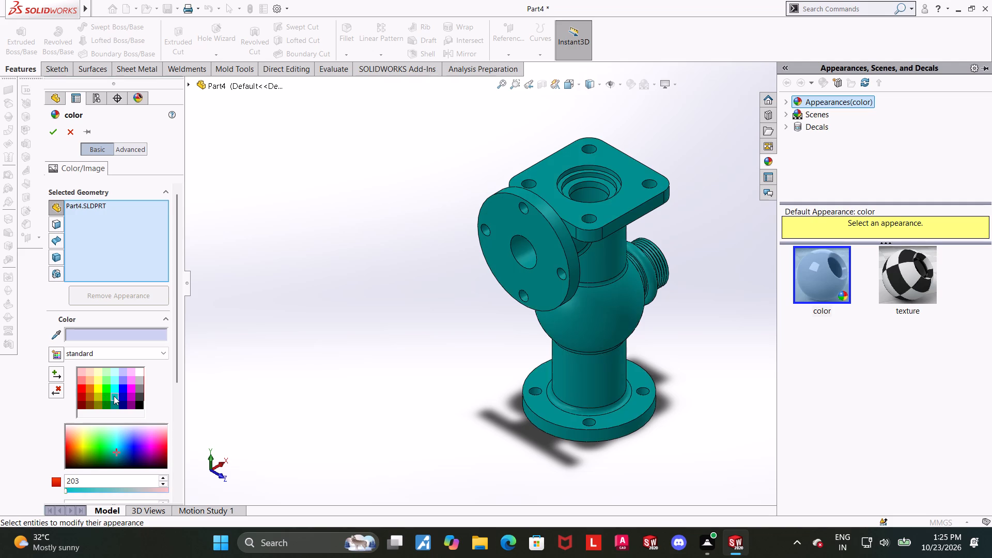
pyautogui.click(116, 387)
pyautogui.click(106, 387)
pyautogui.click(112, 386)
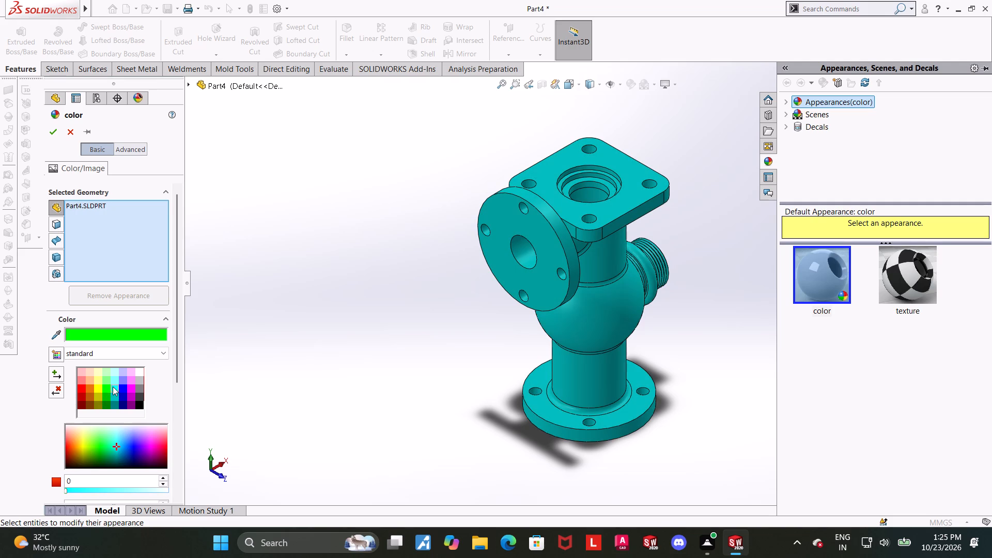
pyautogui.moveTo(114, 448); pyautogui.dragTo(118, 444)
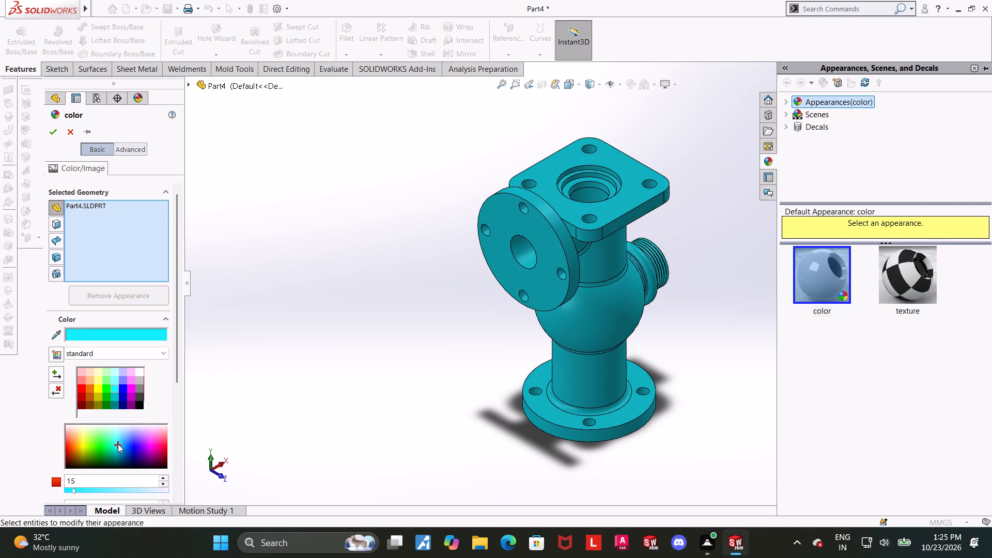
pyautogui.moveTo(118, 444); pyautogui.dragTo(115, 441)
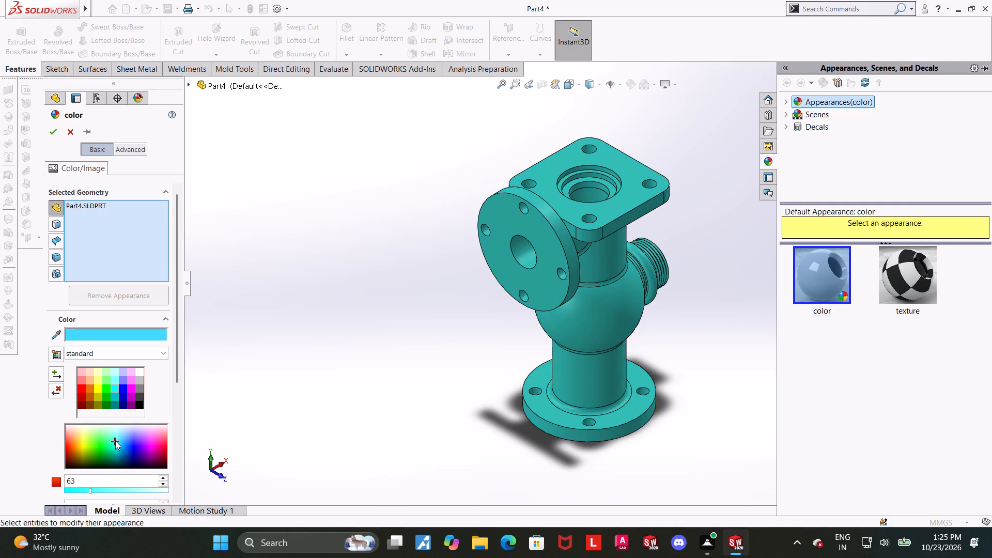
pyautogui.moveTo(115, 441); pyautogui.dragTo(121, 439)
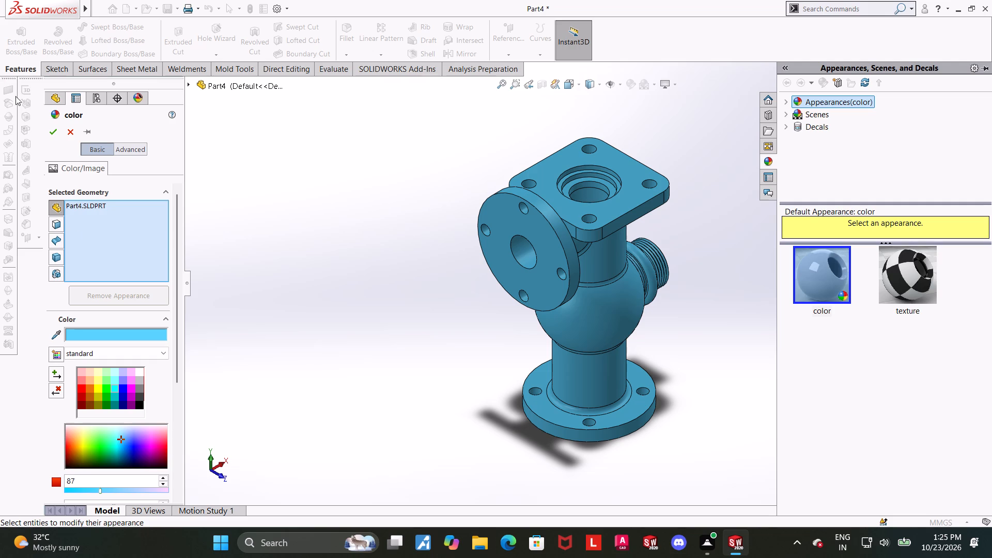
pyautogui.click(48, 128)
pyautogui.click(368, 273)
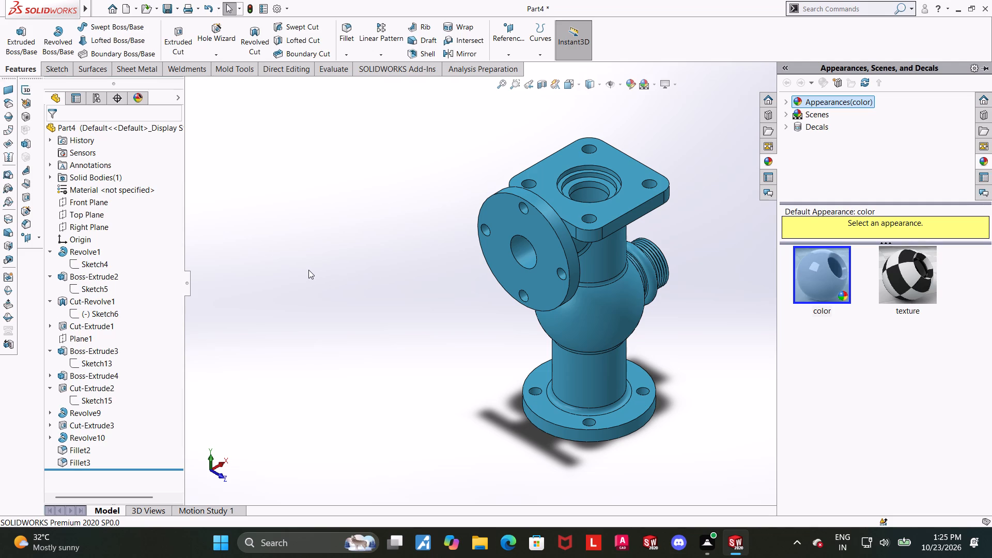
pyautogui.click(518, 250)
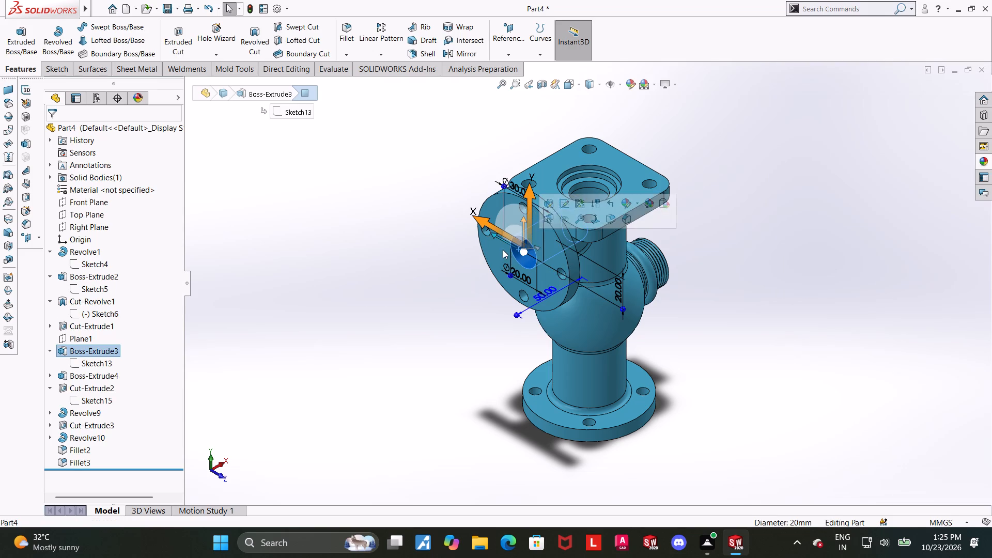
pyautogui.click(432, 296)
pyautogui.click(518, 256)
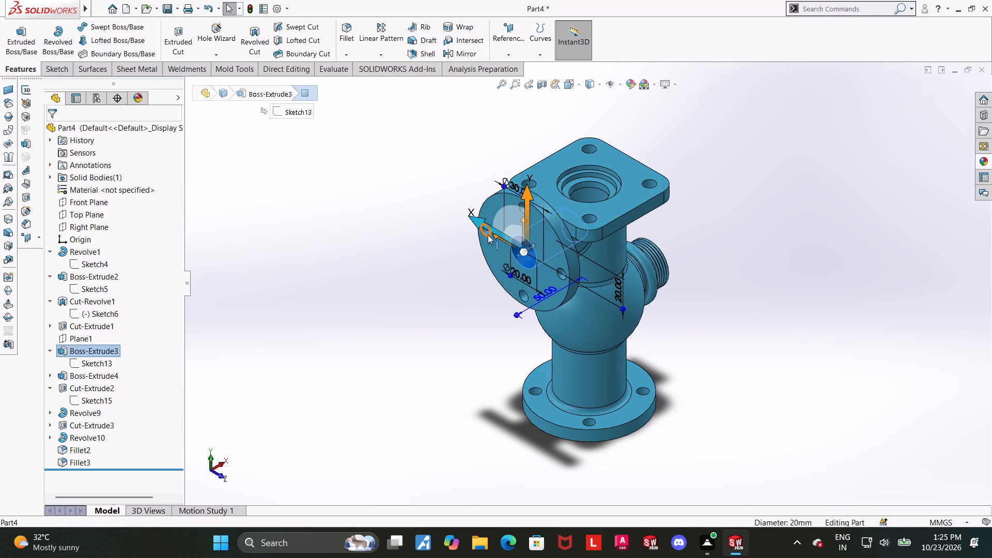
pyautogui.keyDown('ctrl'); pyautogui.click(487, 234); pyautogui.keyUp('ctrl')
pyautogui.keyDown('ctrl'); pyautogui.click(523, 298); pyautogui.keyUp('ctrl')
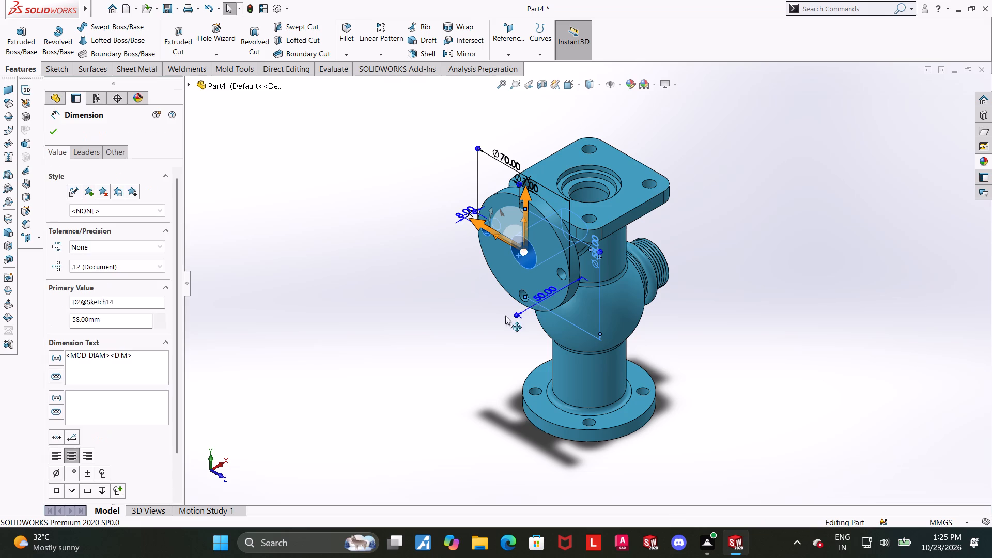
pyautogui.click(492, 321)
# Colour the round side flange's central bore face and its four bolt hole faces white.
pyautogui.moveTo(420, 324); pyautogui.dragTo(425, 273, button='middle')
pyautogui.scroll(-5, 544, 246)
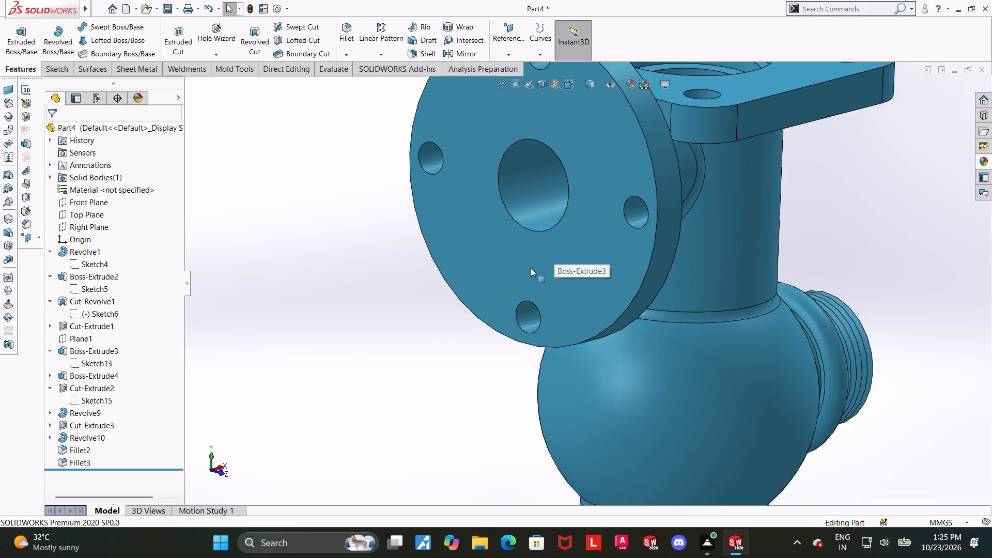
pyautogui.scroll(2, 521, 269)
pyautogui.click(479, 198)
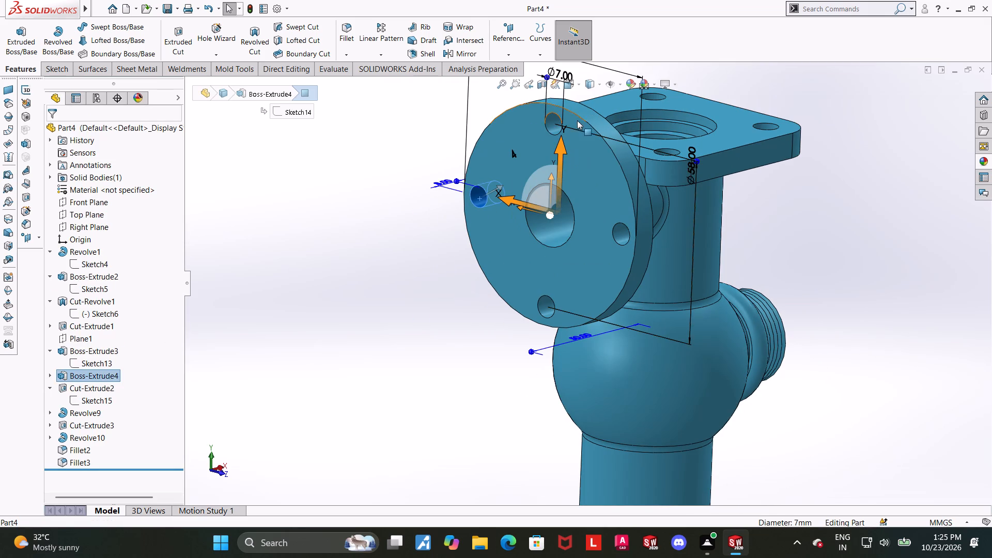
pyautogui.keyDown('ctrl'); pyautogui.click(555, 122); pyautogui.keyUp('ctrl')
pyautogui.click(384, 185)
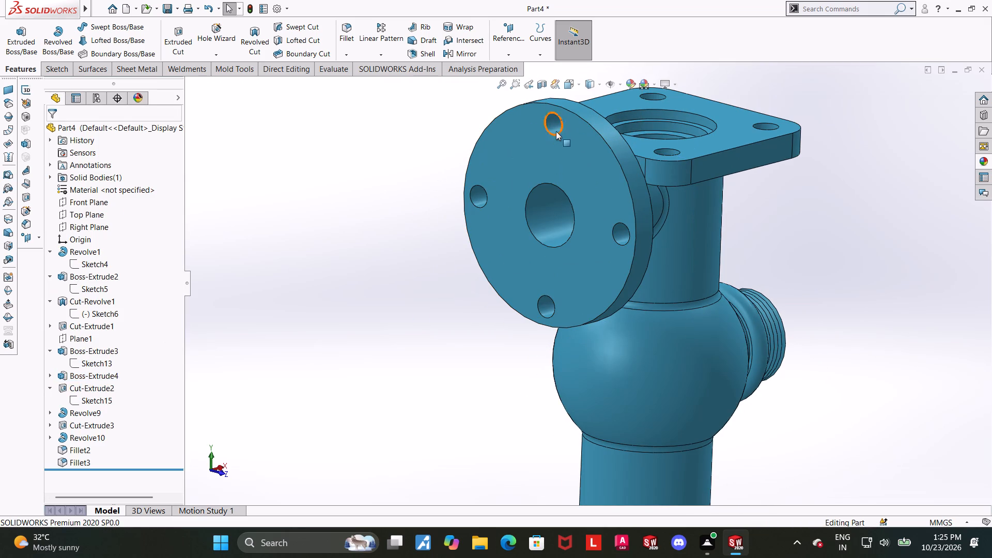
pyautogui.click(551, 123)
pyautogui.keyDown('ctrl'); pyautogui.click(477, 198); pyautogui.keyUp('ctrl')
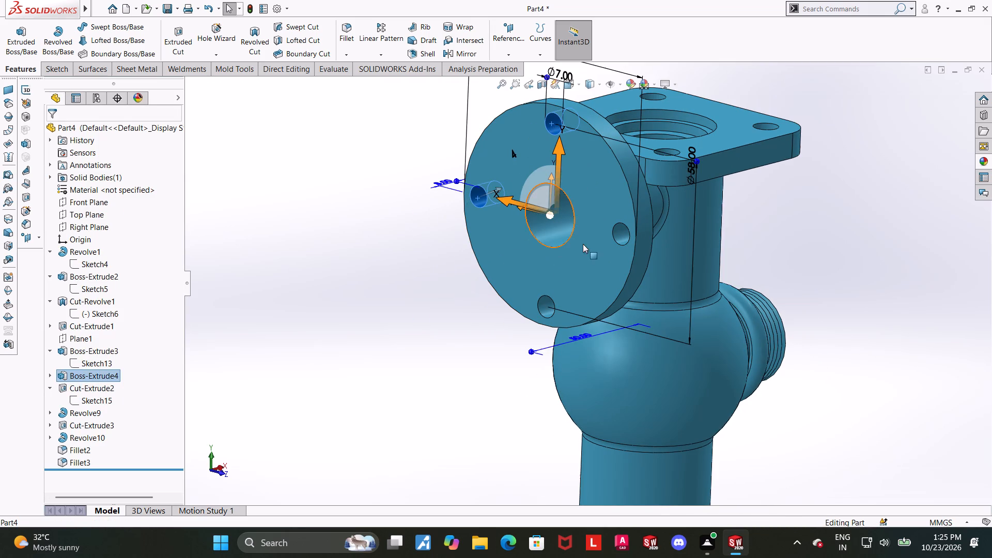
pyautogui.keyDown('ctrl'); pyautogui.click(564, 231); pyautogui.keyUp('ctrl')
pyautogui.keyDown('ctrl'); pyautogui.click(550, 306); pyautogui.keyUp('ctrl')
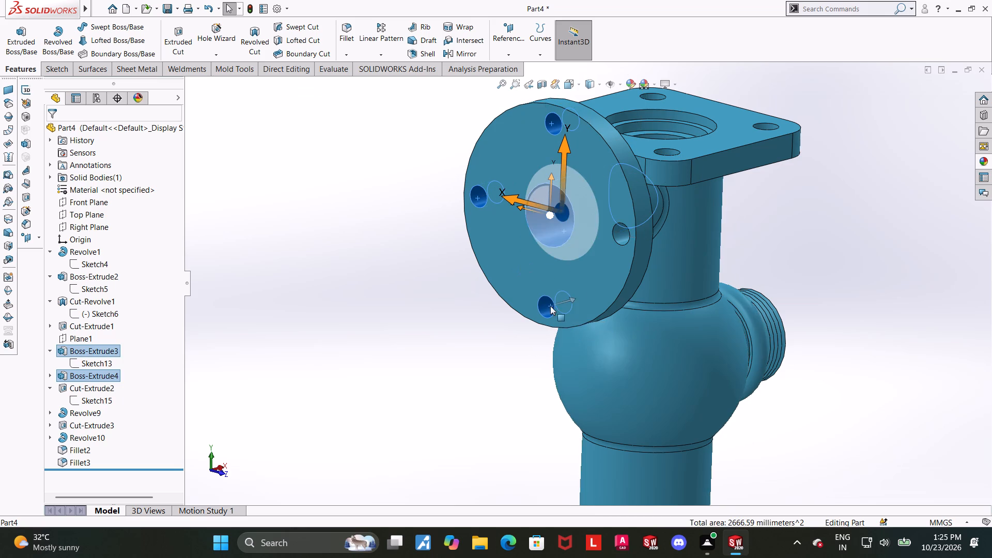
pyautogui.keyDown('ctrl'); pyautogui.click(621, 236); pyautogui.keyUp('ctrl')
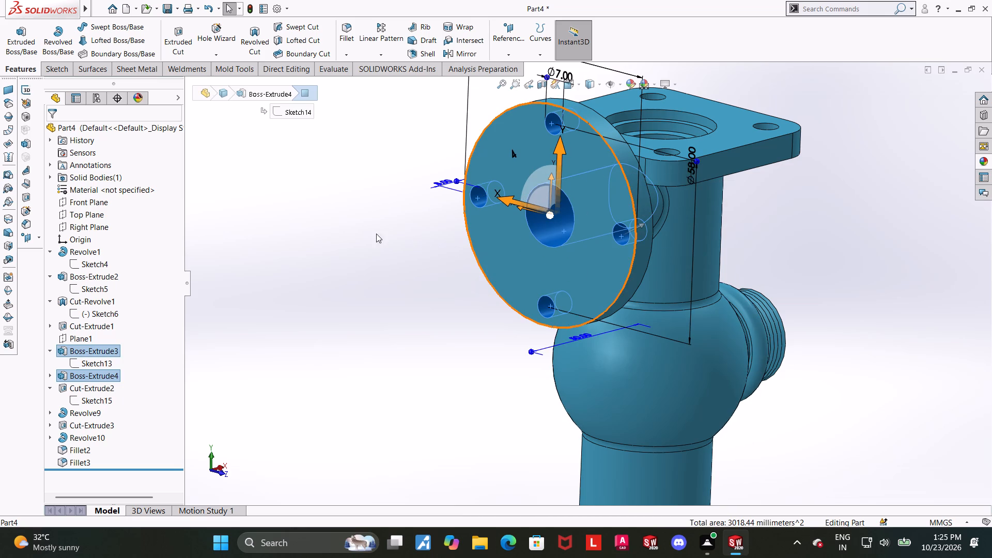
pyautogui.rightClick(358, 189)
pyautogui.click(393, 157)
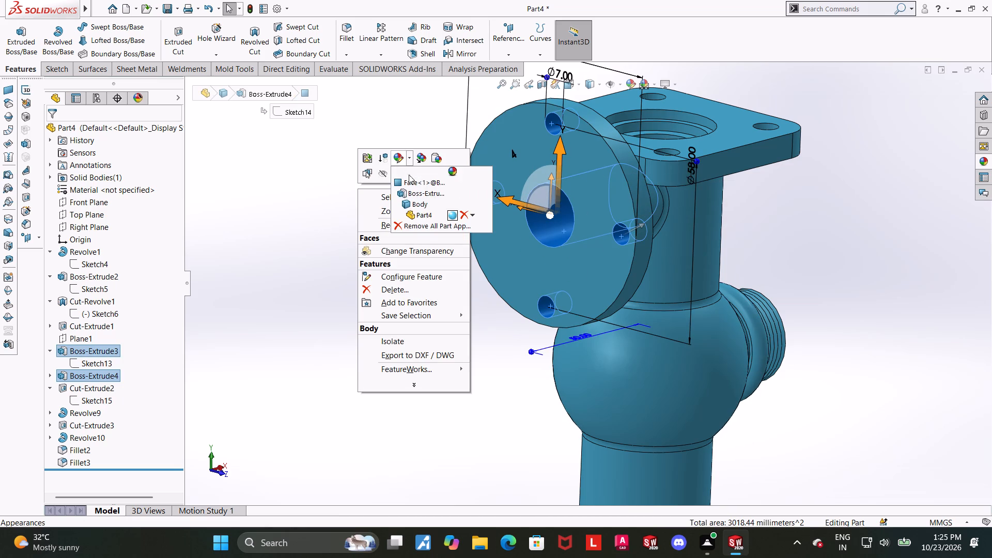
pyautogui.click(430, 182)
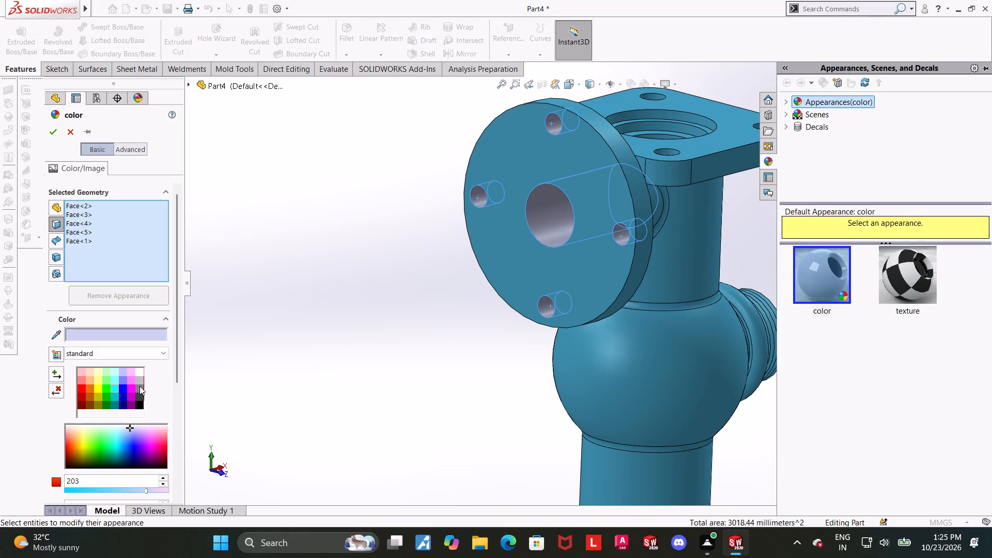
pyautogui.click(138, 369)
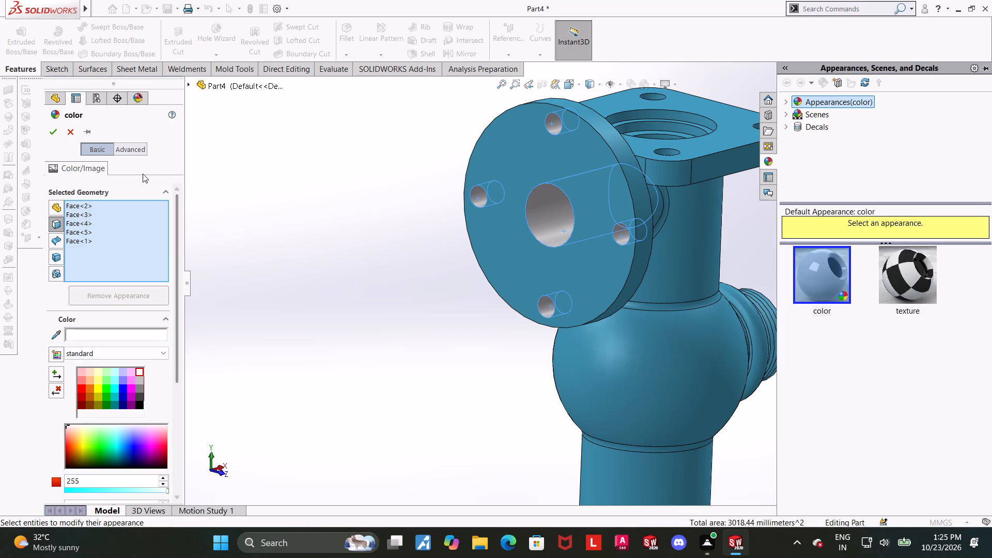
pyautogui.click(53, 135)
pyautogui.click(411, 250)
# Select the cylindrical wall of the uppermost recess in the square top flange's central bore.
pyautogui.scroll(5, 411, 250)
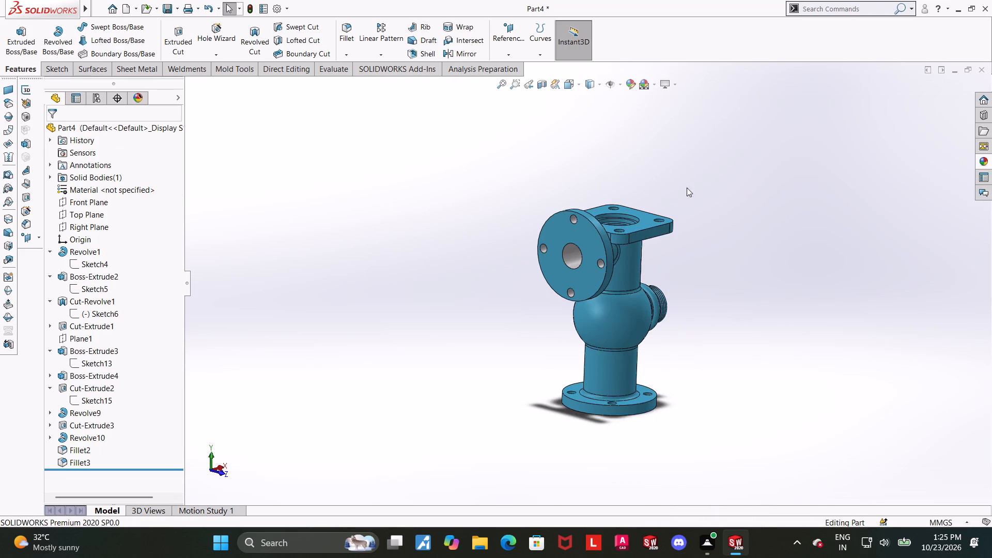
pyautogui.scroll(-3, 685, 188)
pyautogui.moveTo(670, 194); pyautogui.dragTo(661, 279, button='middle')
pyautogui.scroll(-4, 594, 261)
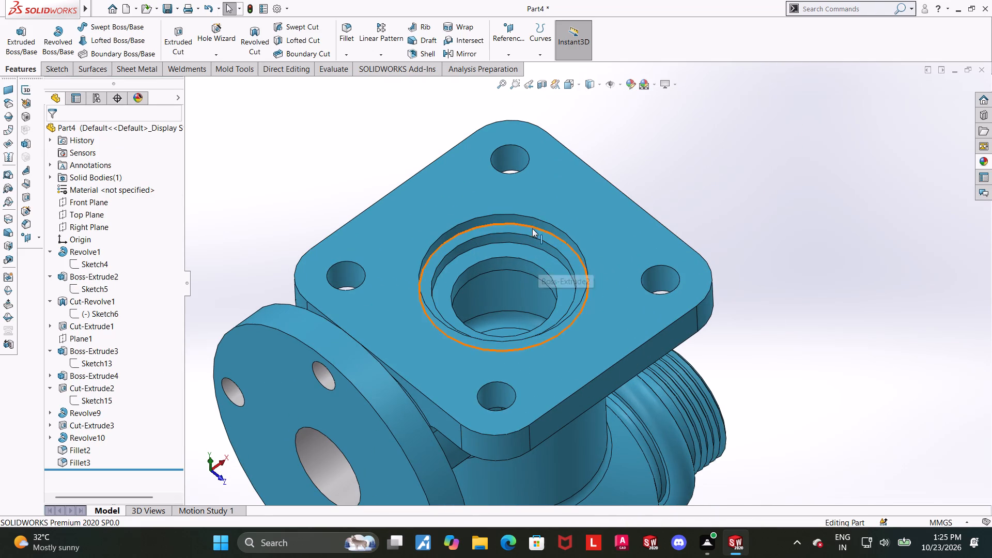
pyautogui.click(530, 221)
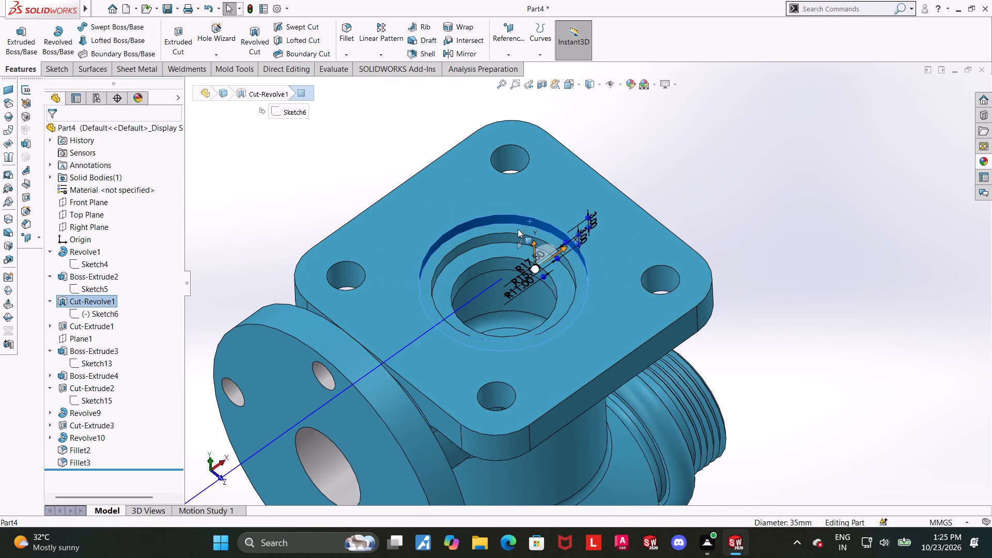
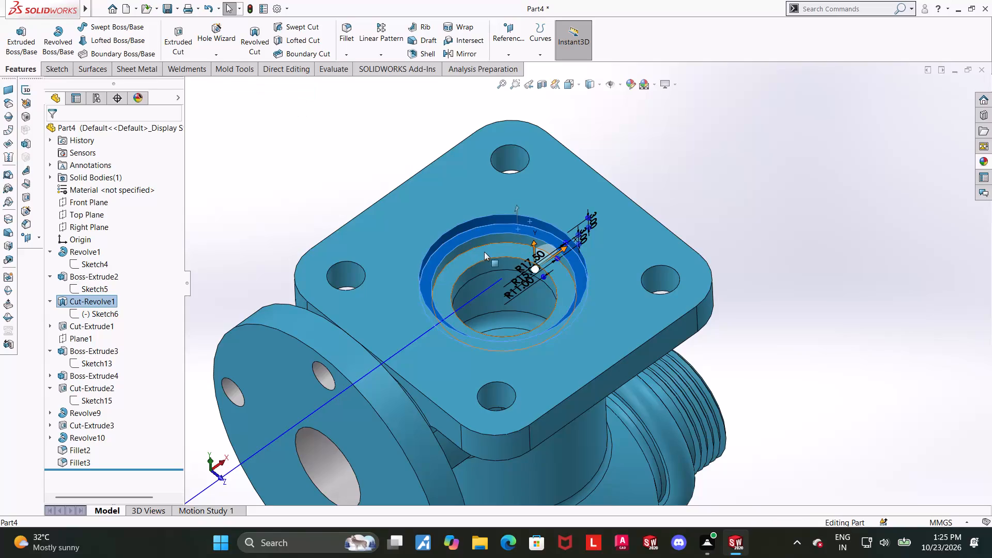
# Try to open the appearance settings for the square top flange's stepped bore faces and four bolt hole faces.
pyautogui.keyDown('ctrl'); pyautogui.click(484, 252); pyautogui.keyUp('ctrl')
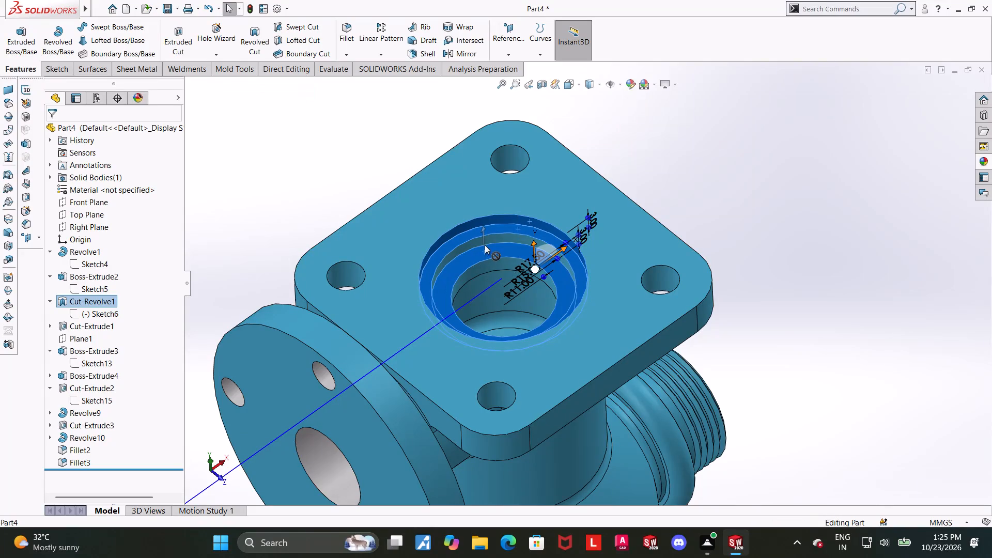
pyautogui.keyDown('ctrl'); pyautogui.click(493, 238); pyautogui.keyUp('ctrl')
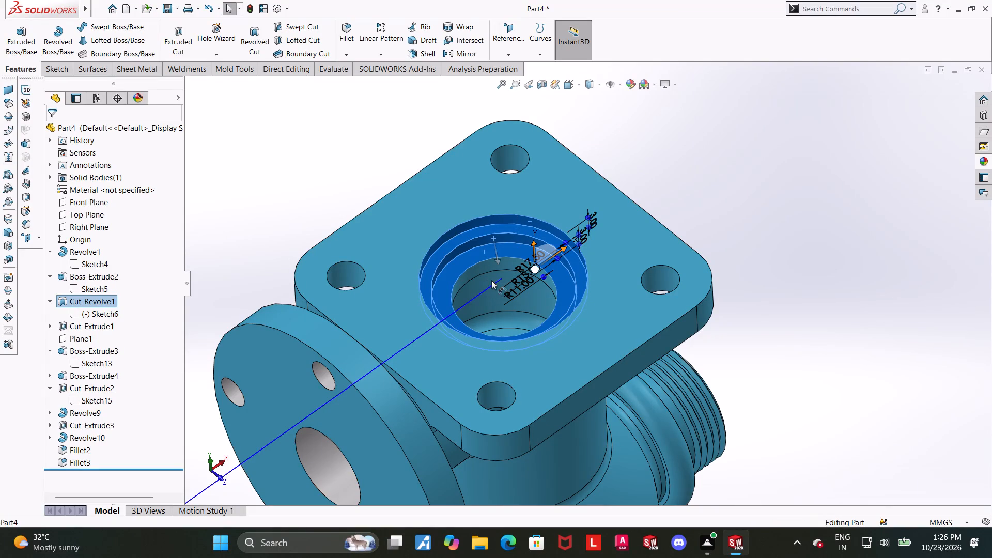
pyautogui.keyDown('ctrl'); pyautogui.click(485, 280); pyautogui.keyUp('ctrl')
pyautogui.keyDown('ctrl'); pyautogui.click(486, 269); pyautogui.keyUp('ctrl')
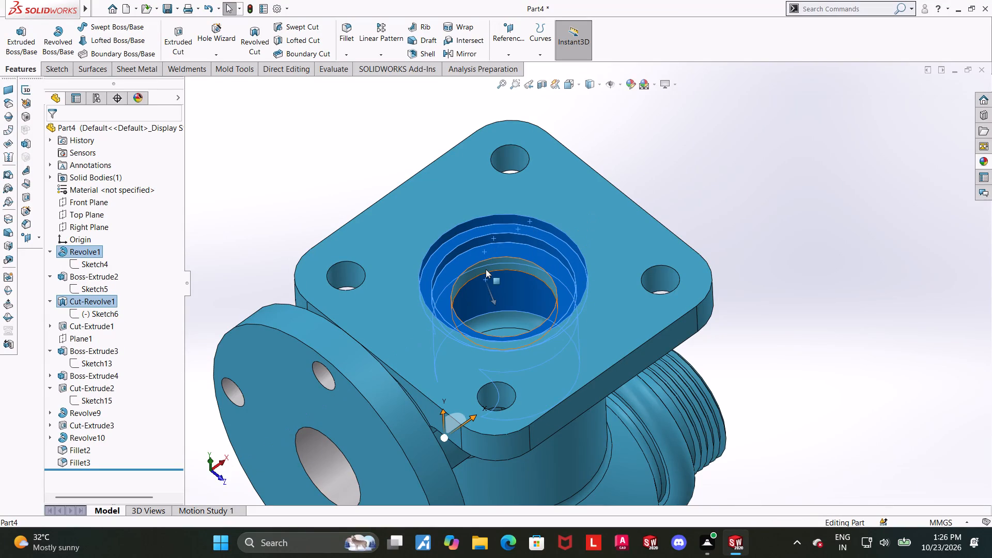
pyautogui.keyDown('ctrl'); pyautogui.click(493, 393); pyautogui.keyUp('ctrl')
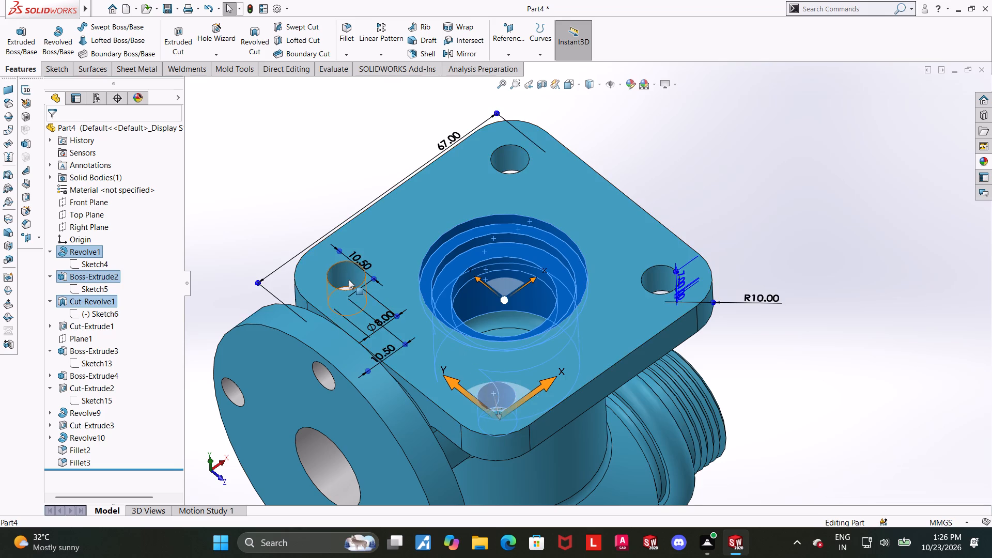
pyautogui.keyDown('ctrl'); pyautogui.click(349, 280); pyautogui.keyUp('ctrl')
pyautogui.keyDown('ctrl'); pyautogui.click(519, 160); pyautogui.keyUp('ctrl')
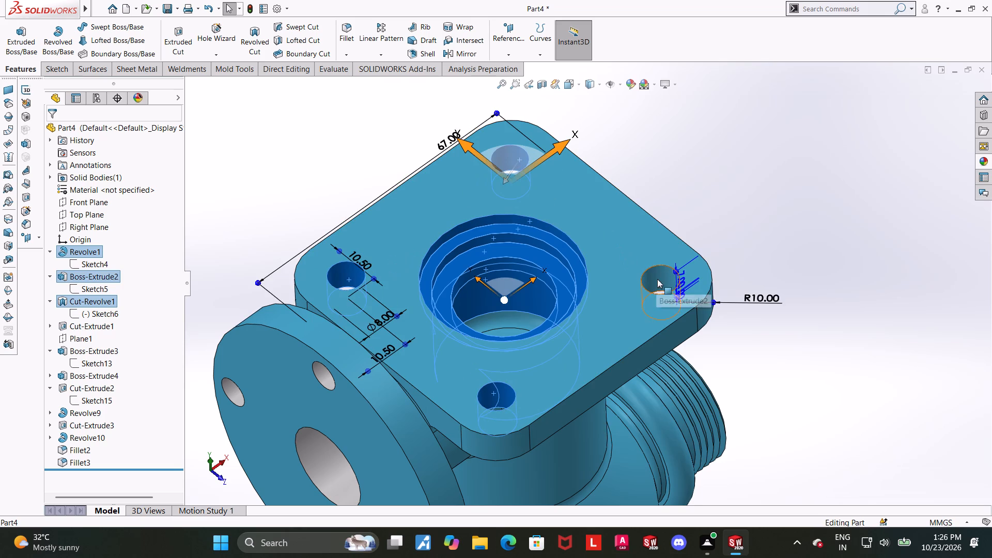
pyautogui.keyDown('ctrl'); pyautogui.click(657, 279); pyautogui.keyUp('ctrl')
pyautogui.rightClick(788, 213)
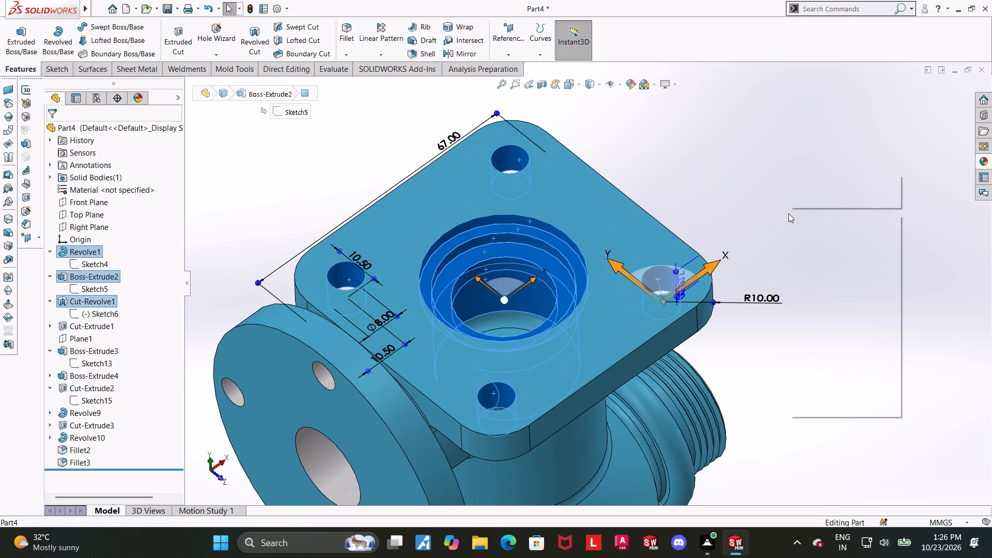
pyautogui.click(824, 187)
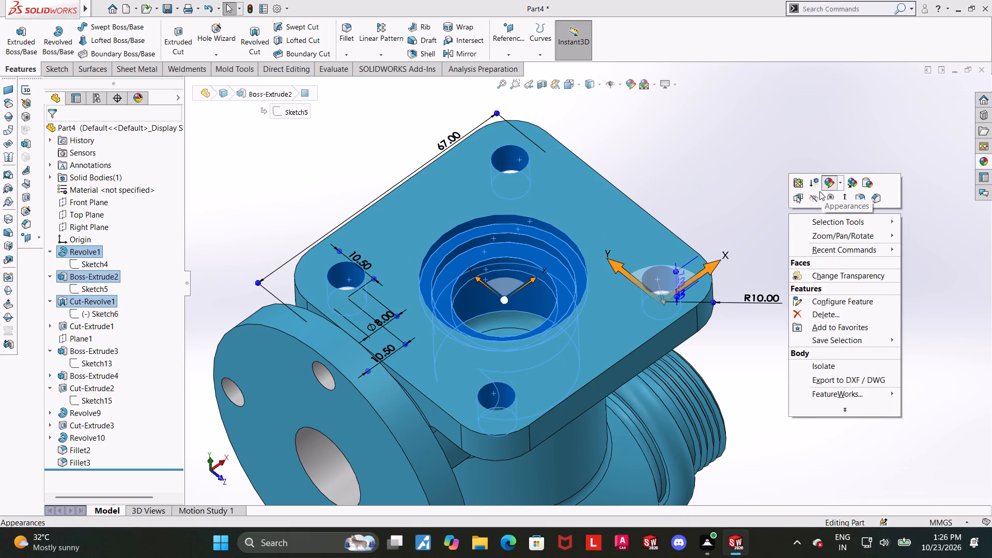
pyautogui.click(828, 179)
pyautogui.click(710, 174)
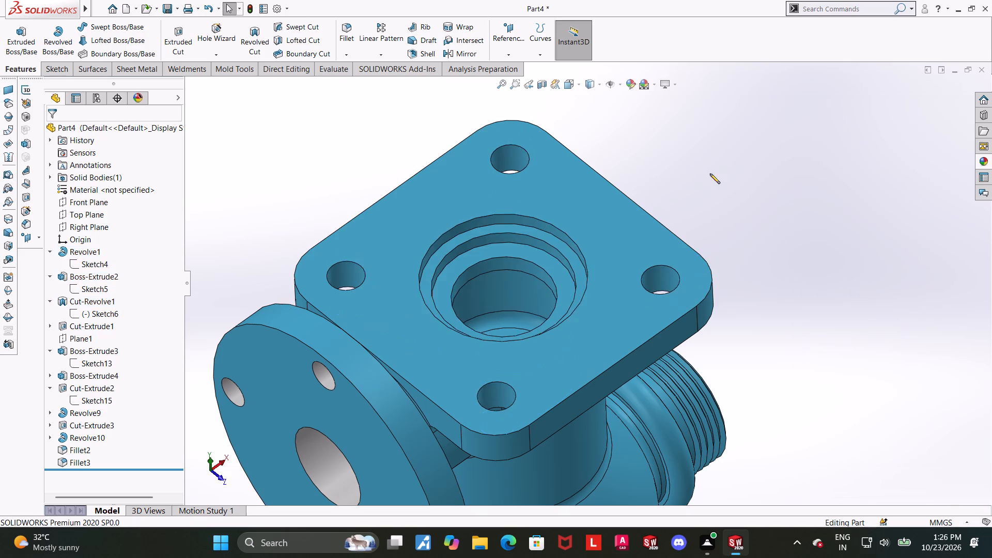
# Turn on a section view through the middle of the valve body and show it in the Front orientation.
pyautogui.scroll(5, 733, 213)
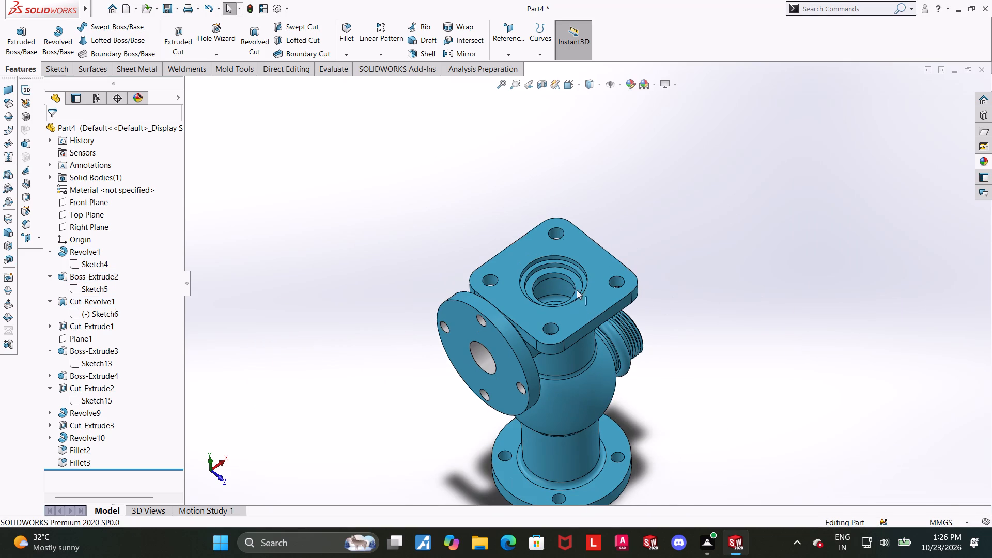
pyautogui.click(563, 89)
pyautogui.click(497, 384)
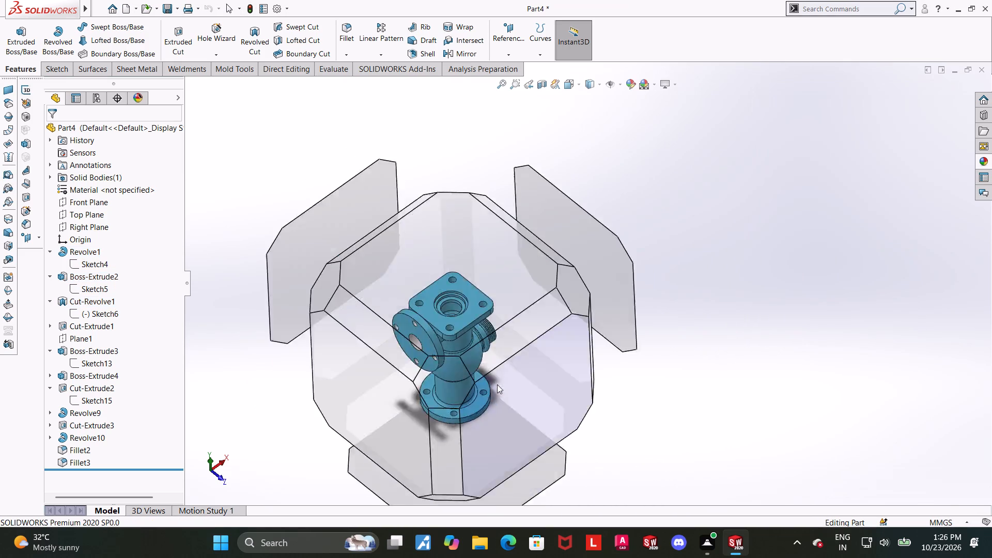
pyautogui.scroll(4, 601, 262)
pyautogui.moveTo(600, 250); pyautogui.dragTo(608, 473, button='middle')
pyautogui.moveTo(676, 222); pyautogui.dragTo(666, 313, button='middle')
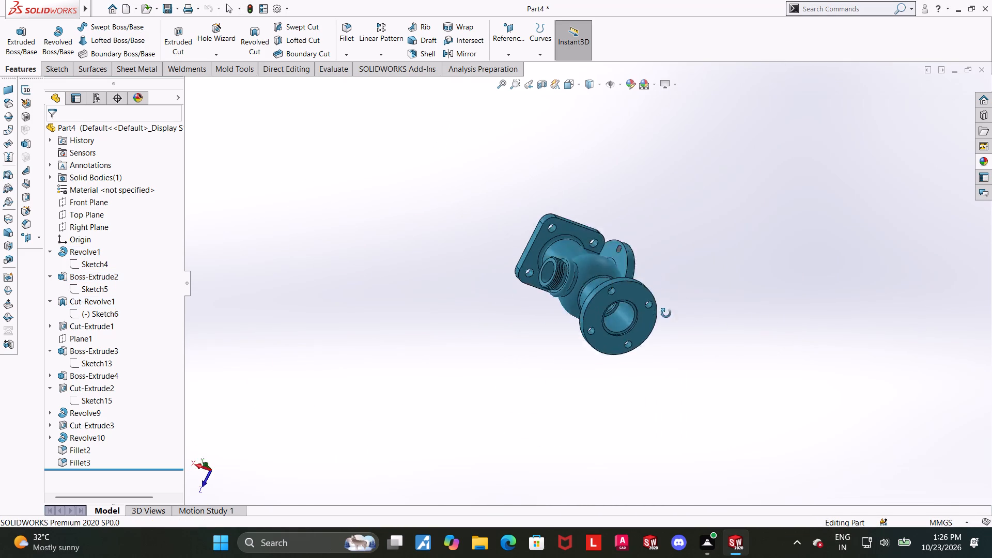
pyautogui.moveTo(666, 313); pyautogui.dragTo(791, 238, button='middle')
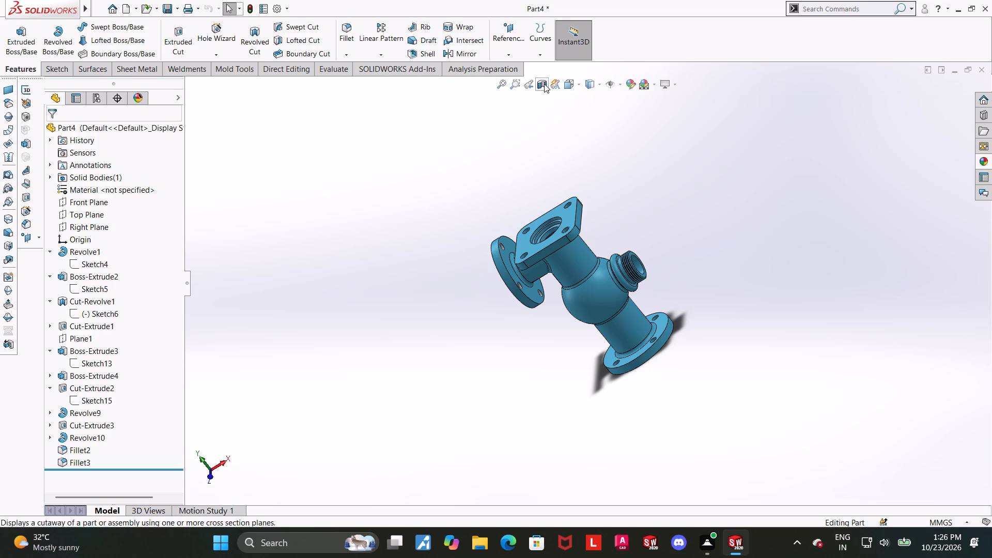
pyautogui.click(544, 84)
pyautogui.click(644, 195)
pyautogui.click(52, 131)
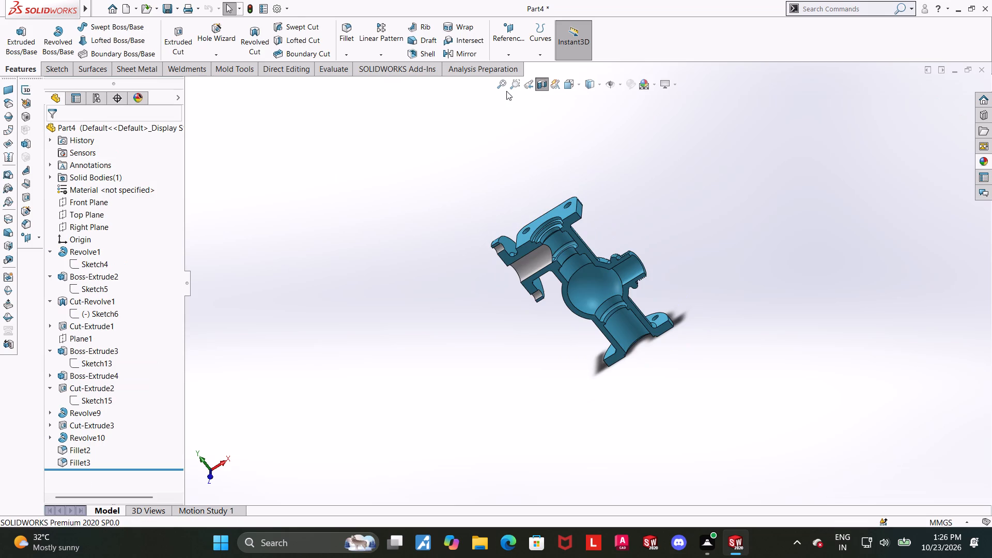
pyautogui.click(570, 87)
pyautogui.click(491, 331)
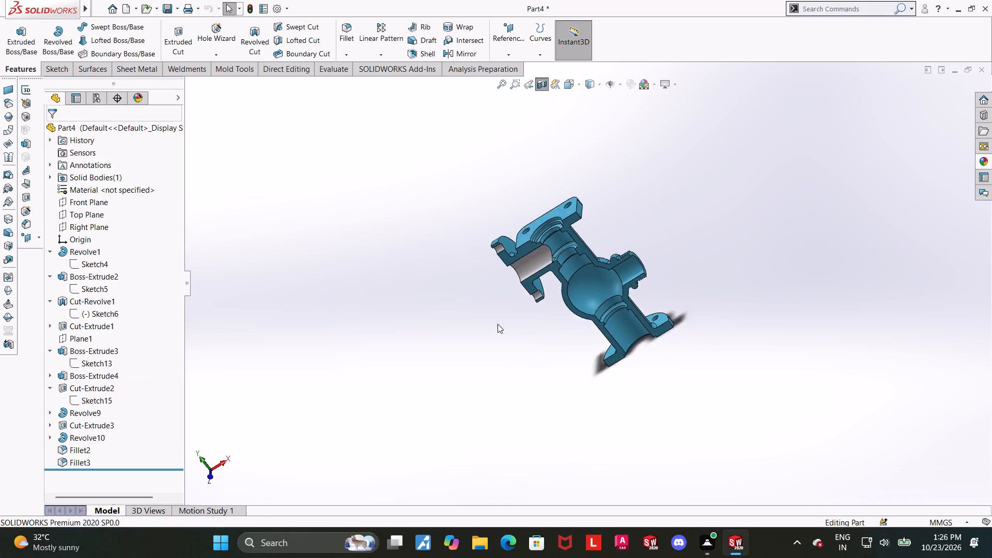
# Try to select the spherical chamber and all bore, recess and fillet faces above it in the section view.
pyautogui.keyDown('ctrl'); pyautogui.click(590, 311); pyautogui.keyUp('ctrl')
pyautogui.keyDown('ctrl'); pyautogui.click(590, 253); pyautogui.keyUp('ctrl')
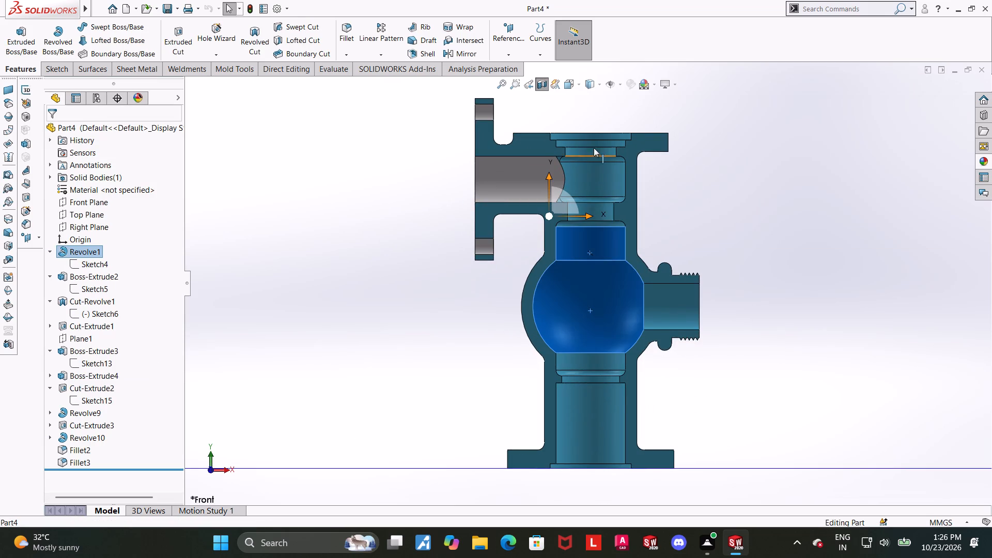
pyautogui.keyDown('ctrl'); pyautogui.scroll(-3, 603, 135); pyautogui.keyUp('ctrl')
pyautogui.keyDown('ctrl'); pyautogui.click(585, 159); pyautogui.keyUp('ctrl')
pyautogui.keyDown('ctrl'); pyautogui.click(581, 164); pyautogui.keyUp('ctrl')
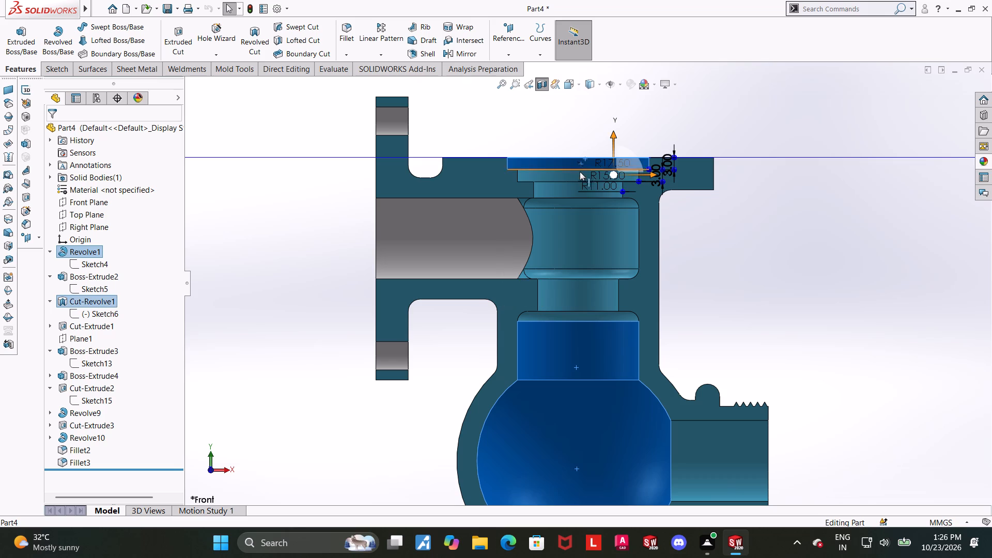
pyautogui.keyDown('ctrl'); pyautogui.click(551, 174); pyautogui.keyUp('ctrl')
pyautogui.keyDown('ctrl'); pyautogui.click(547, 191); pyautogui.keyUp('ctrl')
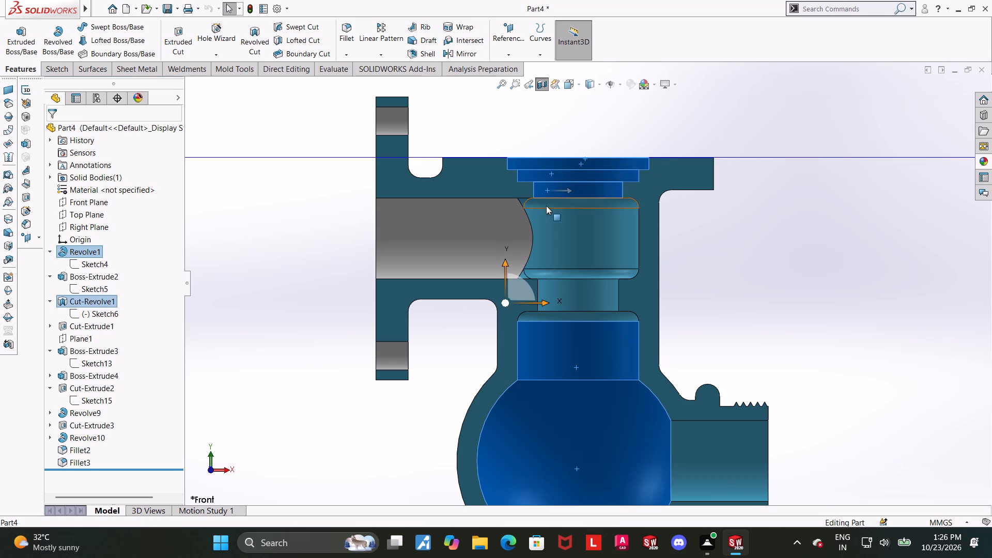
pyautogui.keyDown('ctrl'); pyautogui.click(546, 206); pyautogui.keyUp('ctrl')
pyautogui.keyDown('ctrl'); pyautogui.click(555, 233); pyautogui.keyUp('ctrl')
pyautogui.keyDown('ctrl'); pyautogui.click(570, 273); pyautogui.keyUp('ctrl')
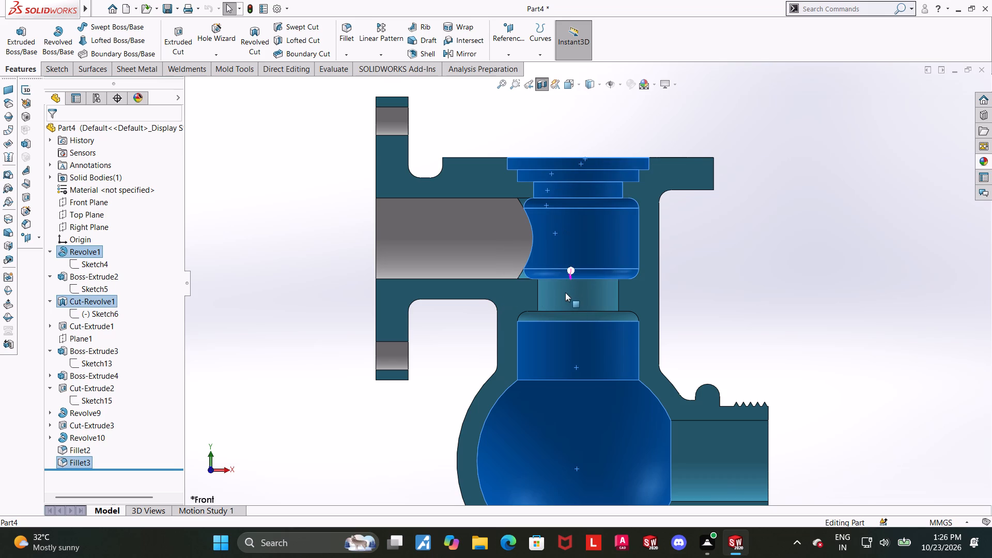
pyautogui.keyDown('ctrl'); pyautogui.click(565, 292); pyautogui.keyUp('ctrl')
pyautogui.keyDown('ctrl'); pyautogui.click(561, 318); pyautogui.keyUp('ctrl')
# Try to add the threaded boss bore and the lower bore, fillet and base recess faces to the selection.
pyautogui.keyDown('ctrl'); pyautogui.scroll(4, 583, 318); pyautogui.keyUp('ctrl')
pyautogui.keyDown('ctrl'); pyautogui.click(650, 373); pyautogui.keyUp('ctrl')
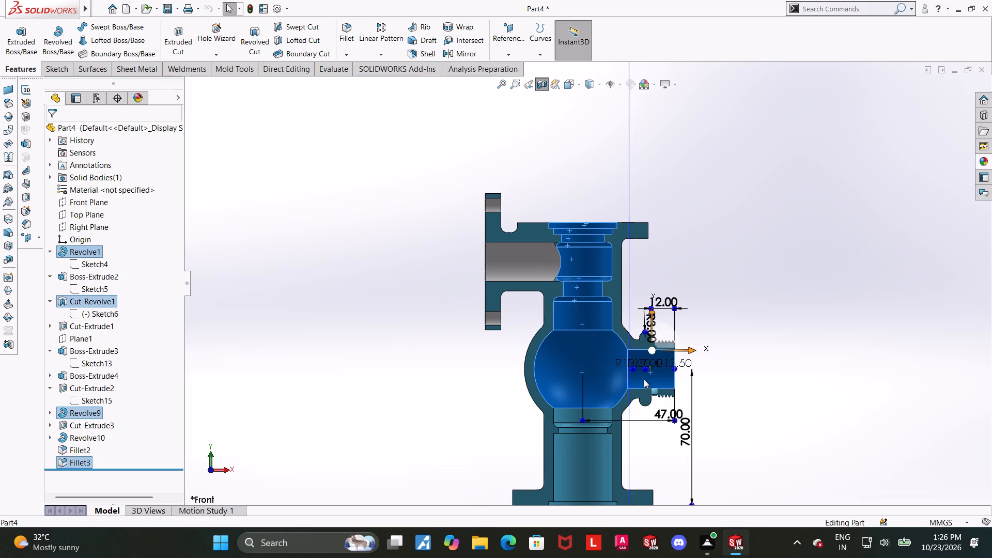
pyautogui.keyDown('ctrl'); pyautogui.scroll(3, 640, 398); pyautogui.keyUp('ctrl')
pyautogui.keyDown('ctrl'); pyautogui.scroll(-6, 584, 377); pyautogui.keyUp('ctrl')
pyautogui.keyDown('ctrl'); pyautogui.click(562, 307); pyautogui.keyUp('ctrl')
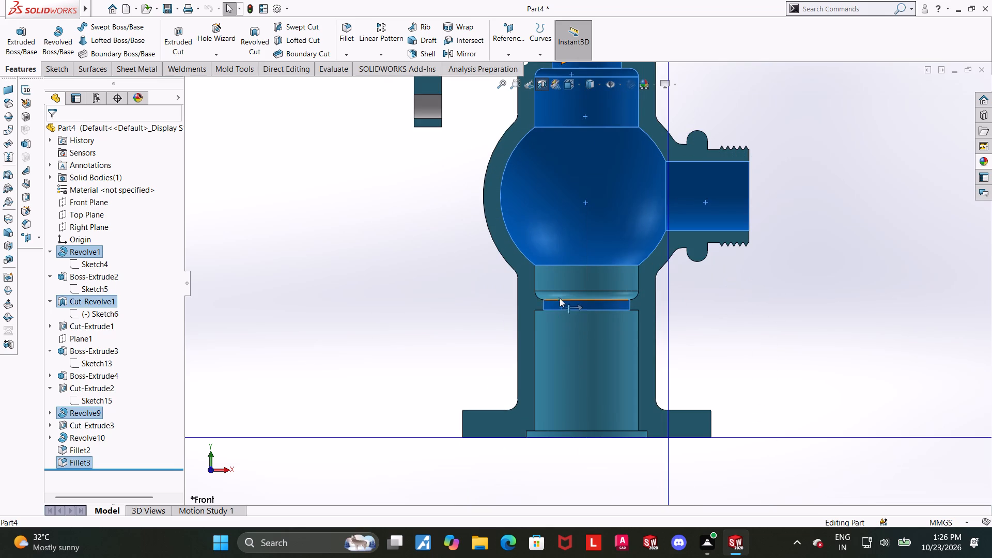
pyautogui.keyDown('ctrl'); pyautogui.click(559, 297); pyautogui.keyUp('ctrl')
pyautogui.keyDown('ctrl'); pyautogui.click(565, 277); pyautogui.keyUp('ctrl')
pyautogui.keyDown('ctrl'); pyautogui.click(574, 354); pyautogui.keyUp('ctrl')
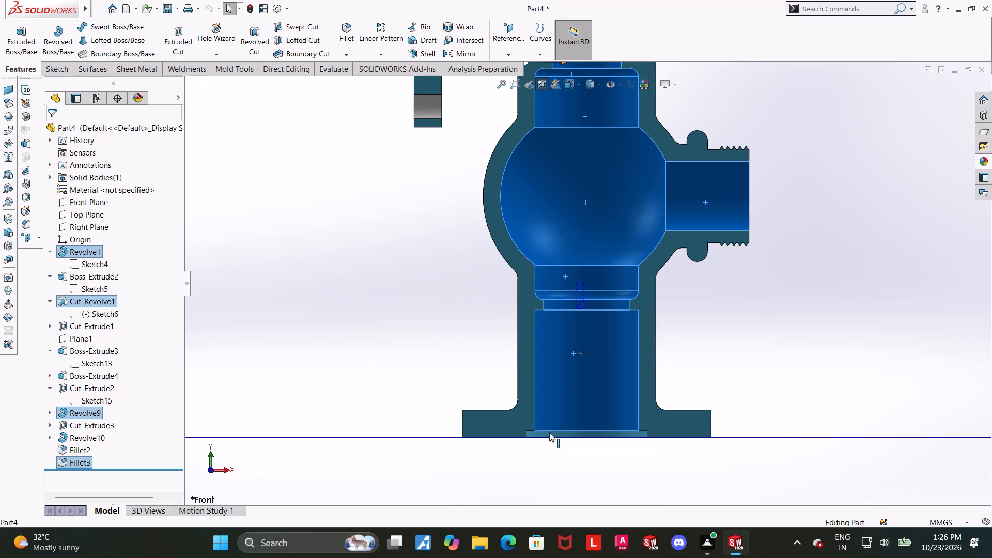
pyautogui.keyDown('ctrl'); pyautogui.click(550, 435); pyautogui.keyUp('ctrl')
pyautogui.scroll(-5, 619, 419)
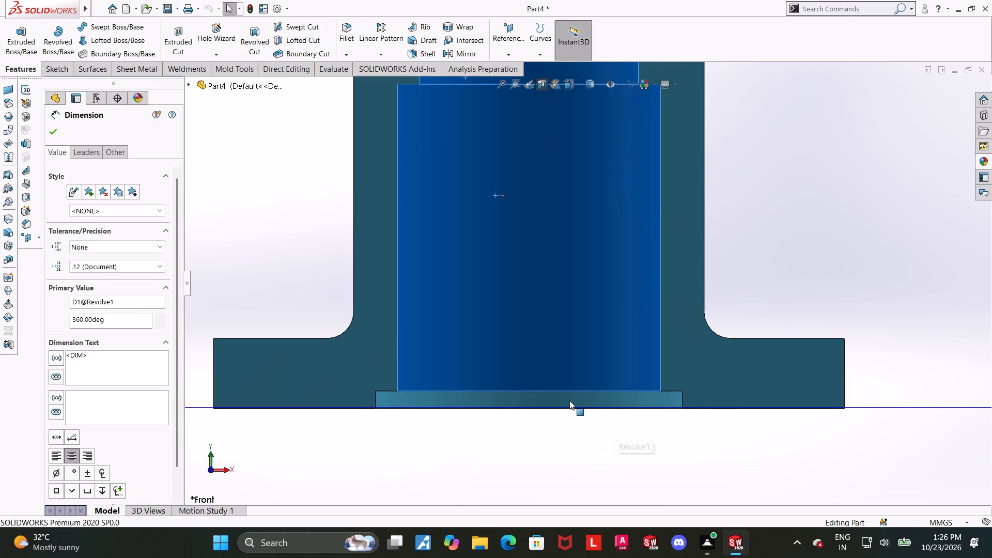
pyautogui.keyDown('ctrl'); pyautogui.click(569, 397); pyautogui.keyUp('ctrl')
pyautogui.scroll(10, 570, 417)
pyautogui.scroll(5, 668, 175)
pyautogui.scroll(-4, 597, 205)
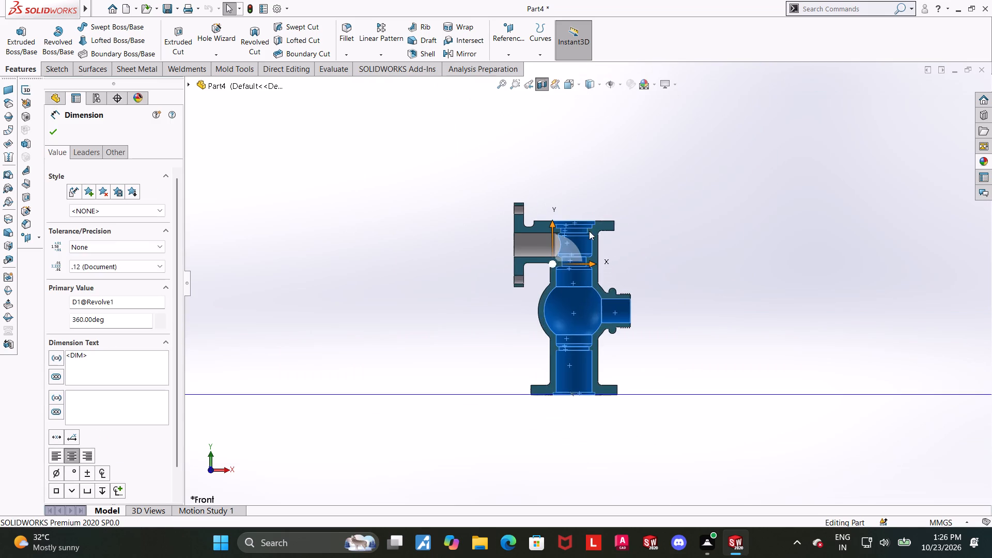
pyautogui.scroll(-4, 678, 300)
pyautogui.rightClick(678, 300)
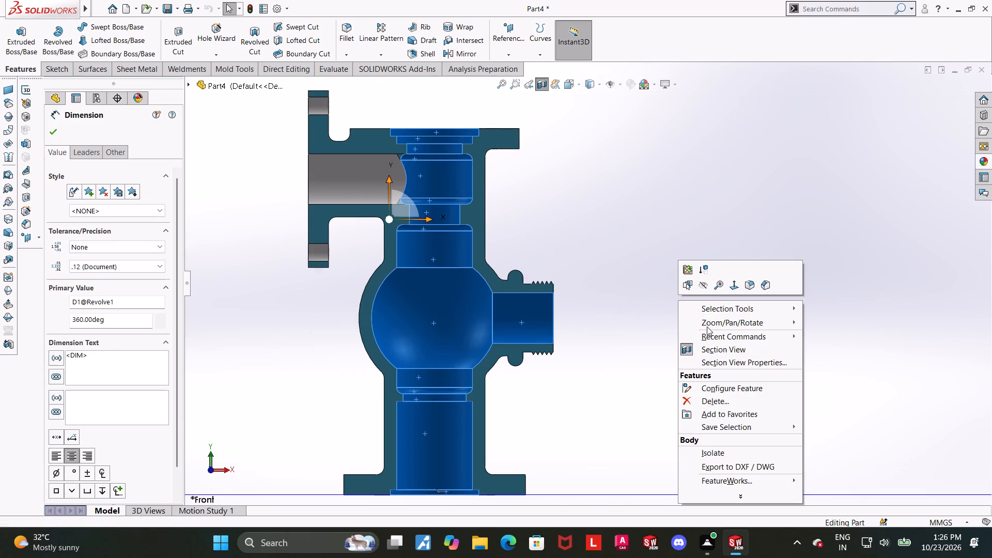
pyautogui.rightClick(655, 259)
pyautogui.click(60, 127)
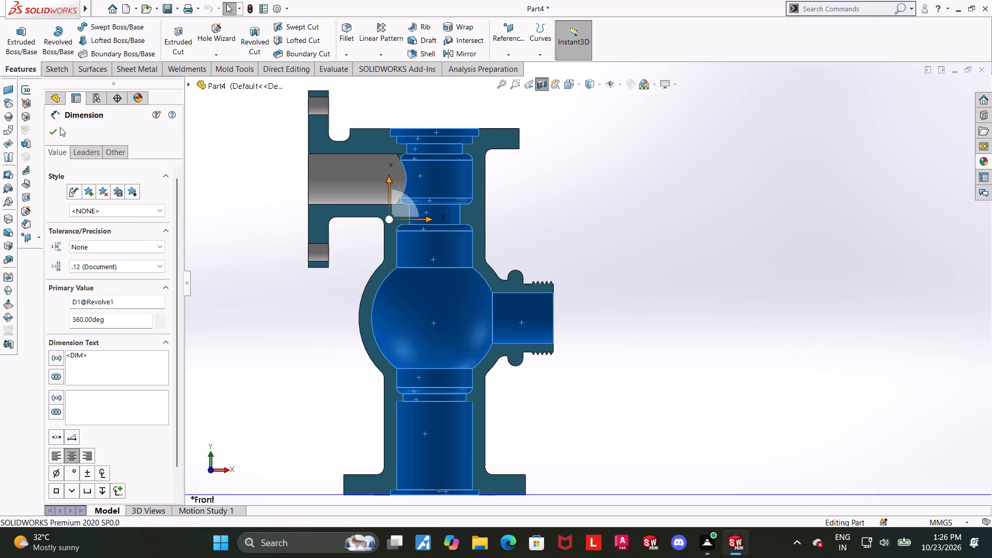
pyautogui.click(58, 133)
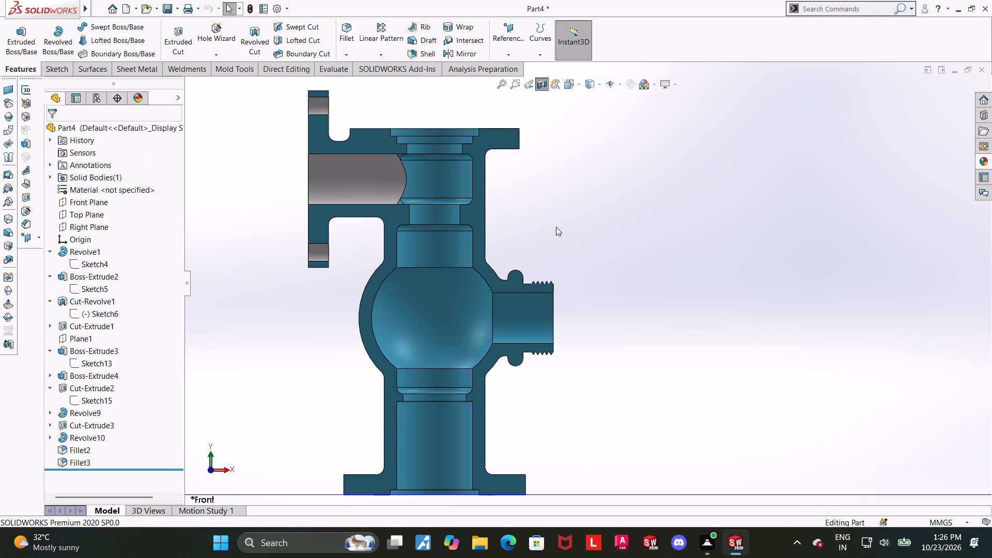
# Select the vertical bore's faces from the top flange recess down through the spherical chamber, including the fillets between them.
pyautogui.click(423, 132)
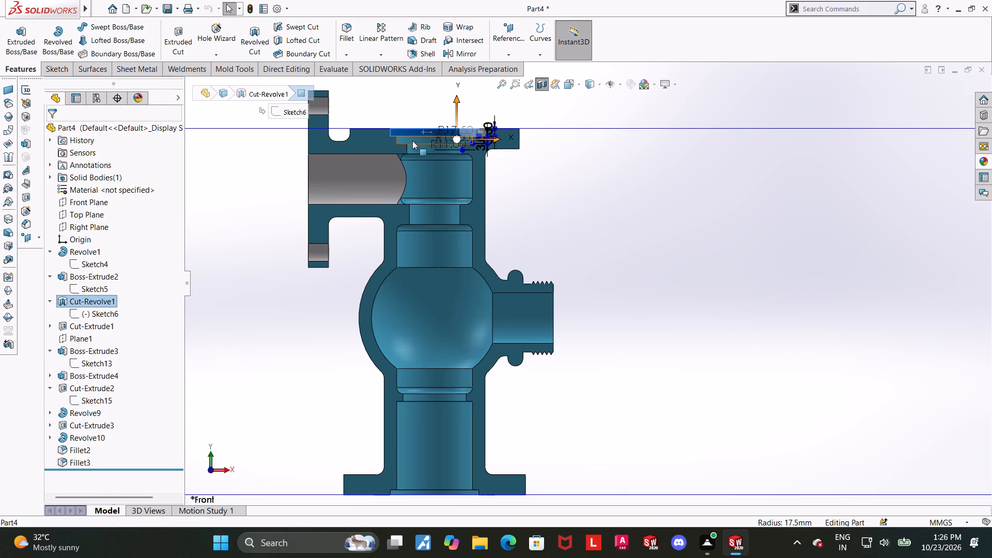
pyautogui.keyDown('ctrl'); pyautogui.click(412, 141); pyautogui.keyUp('ctrl')
pyautogui.keyDown('ctrl'); pyautogui.click(413, 148); pyautogui.keyUp('ctrl')
pyautogui.keyDown('ctrl'); pyautogui.click(414, 157); pyautogui.keyUp('ctrl')
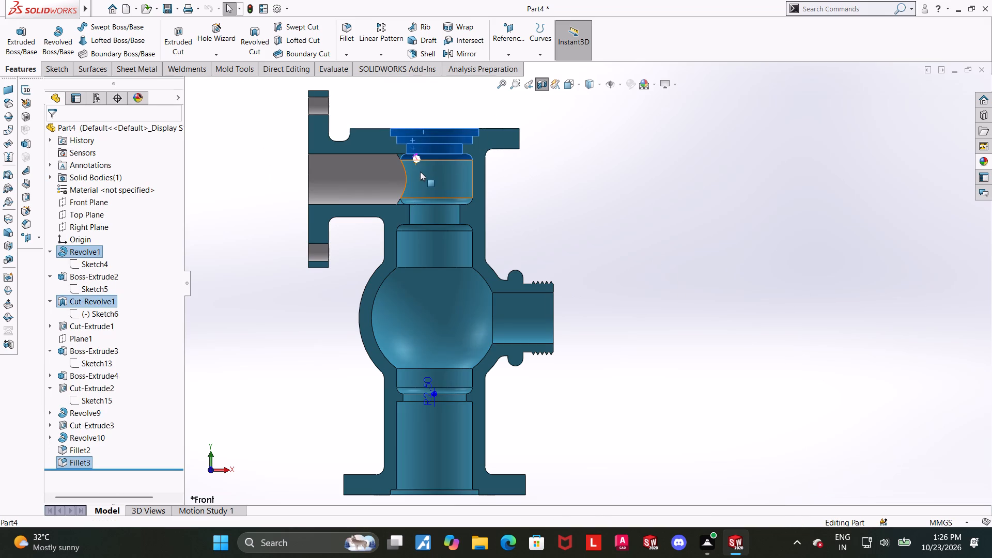
pyautogui.keyDown('ctrl'); pyautogui.click(420, 174); pyautogui.keyUp('ctrl')
pyautogui.keyDown('ctrl'); pyautogui.click(423, 199); pyautogui.keyUp('ctrl')
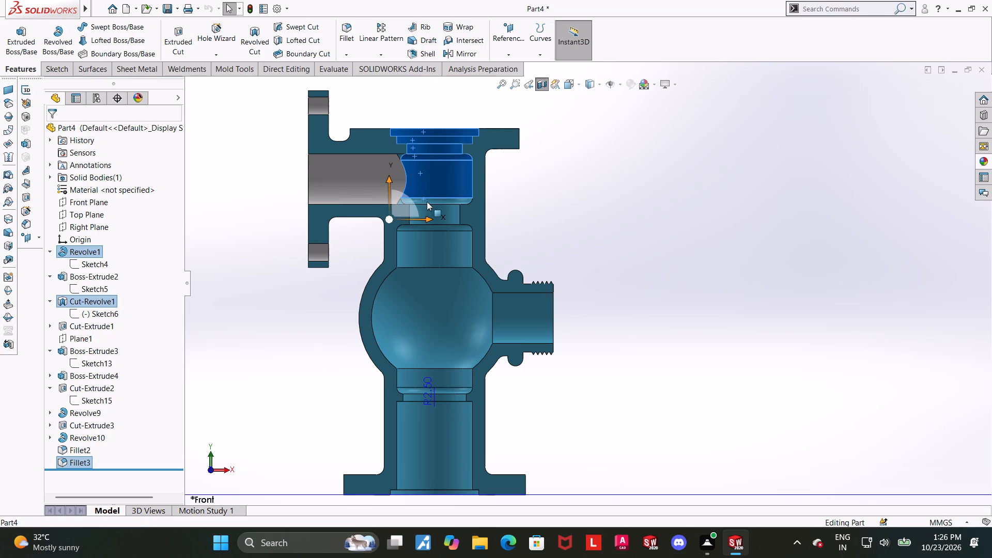
pyautogui.keyDown('ctrl'); pyautogui.click(427, 202); pyautogui.keyUp('ctrl')
pyautogui.keyDown('ctrl'); pyautogui.click(435, 221); pyautogui.keyUp('ctrl')
pyautogui.keyDown('ctrl'); pyautogui.click(431, 228); pyautogui.keyUp('ctrl')
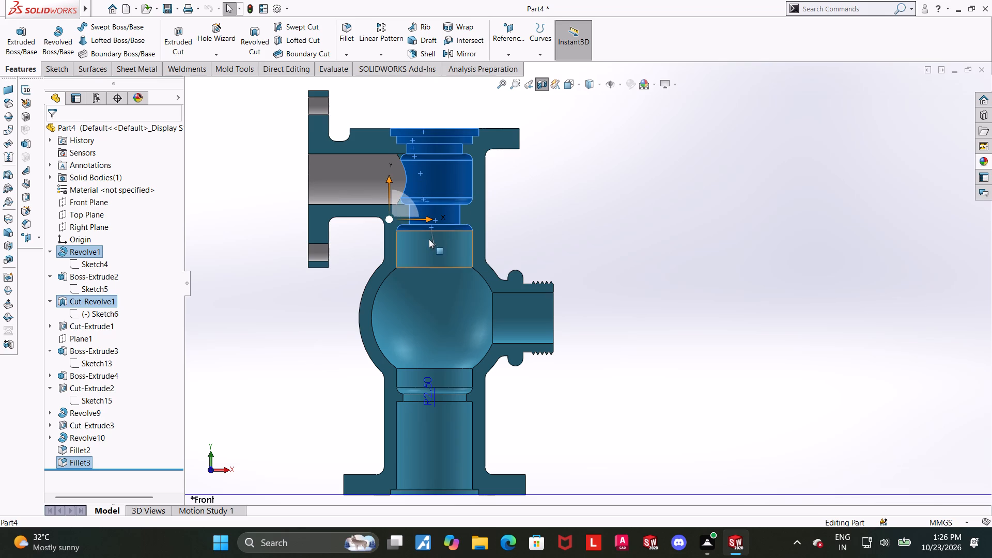
pyautogui.keyDown('ctrl'); pyautogui.click(429, 240); pyautogui.keyUp('ctrl')
pyautogui.keyDown('ctrl'); pyautogui.click(425, 311); pyautogui.keyUp('ctrl')
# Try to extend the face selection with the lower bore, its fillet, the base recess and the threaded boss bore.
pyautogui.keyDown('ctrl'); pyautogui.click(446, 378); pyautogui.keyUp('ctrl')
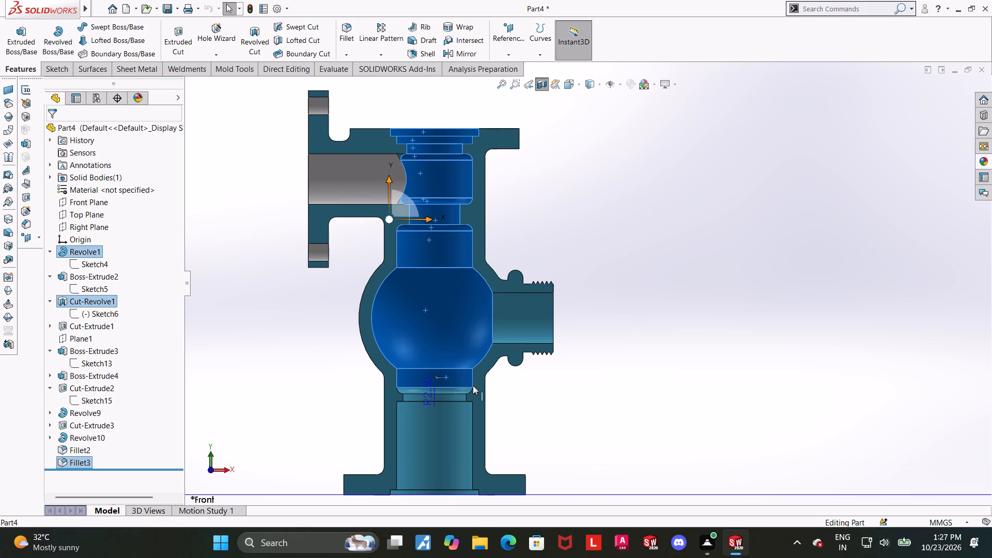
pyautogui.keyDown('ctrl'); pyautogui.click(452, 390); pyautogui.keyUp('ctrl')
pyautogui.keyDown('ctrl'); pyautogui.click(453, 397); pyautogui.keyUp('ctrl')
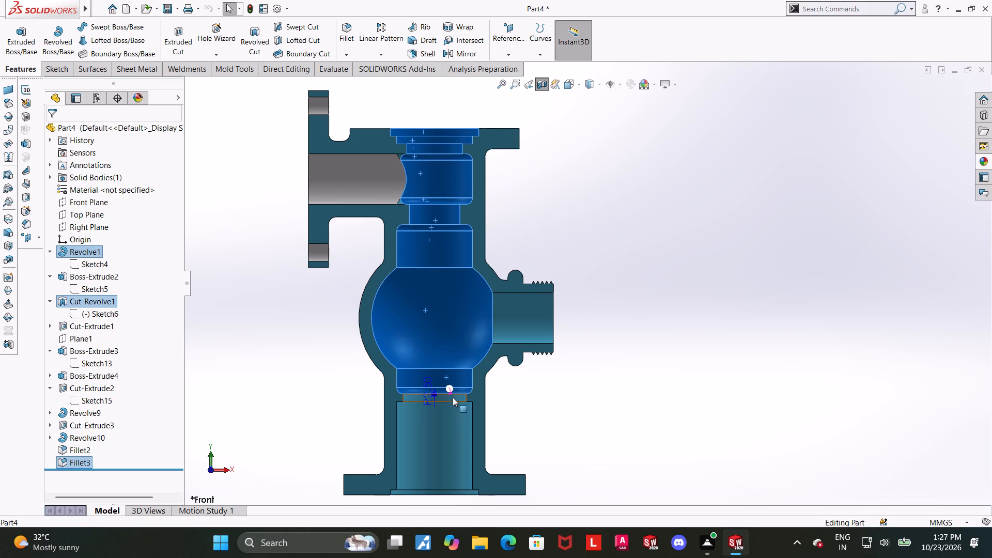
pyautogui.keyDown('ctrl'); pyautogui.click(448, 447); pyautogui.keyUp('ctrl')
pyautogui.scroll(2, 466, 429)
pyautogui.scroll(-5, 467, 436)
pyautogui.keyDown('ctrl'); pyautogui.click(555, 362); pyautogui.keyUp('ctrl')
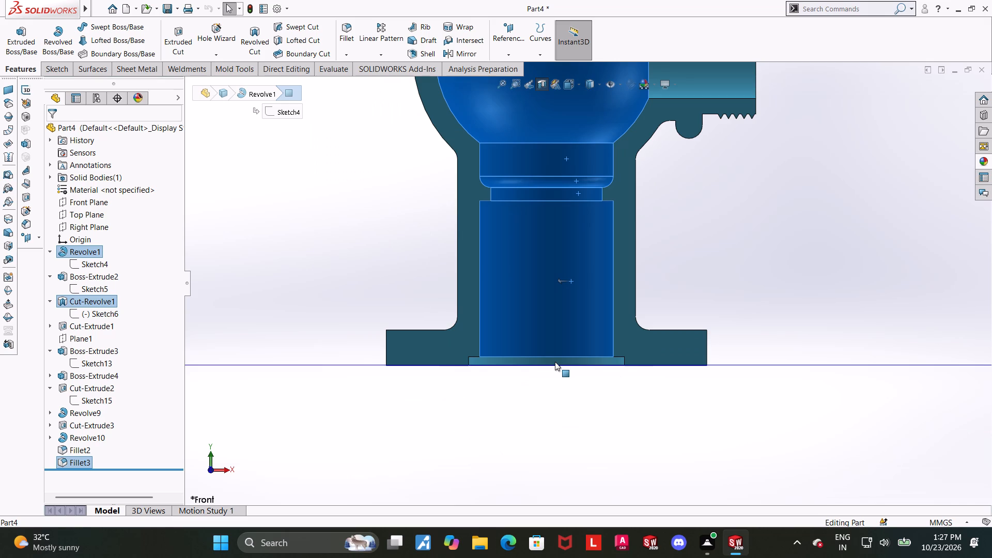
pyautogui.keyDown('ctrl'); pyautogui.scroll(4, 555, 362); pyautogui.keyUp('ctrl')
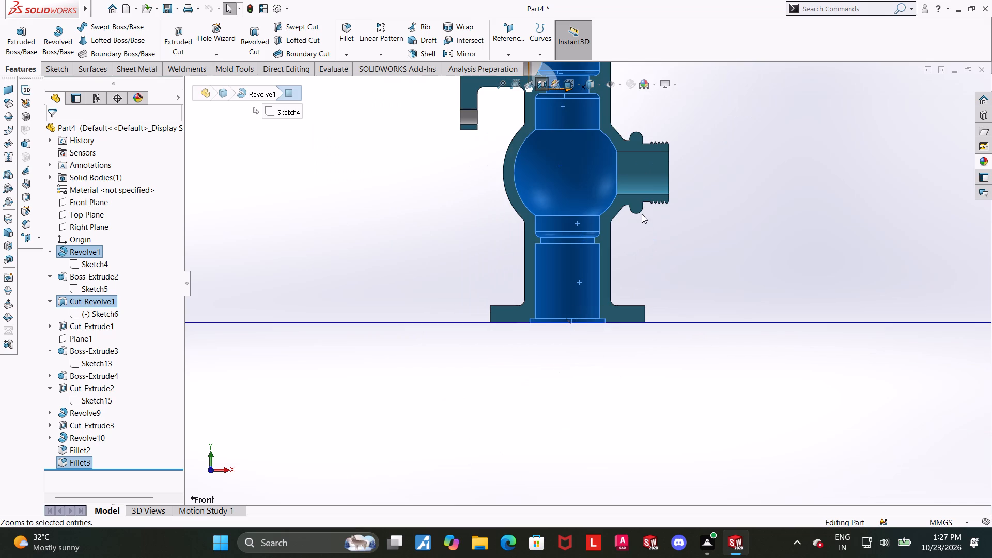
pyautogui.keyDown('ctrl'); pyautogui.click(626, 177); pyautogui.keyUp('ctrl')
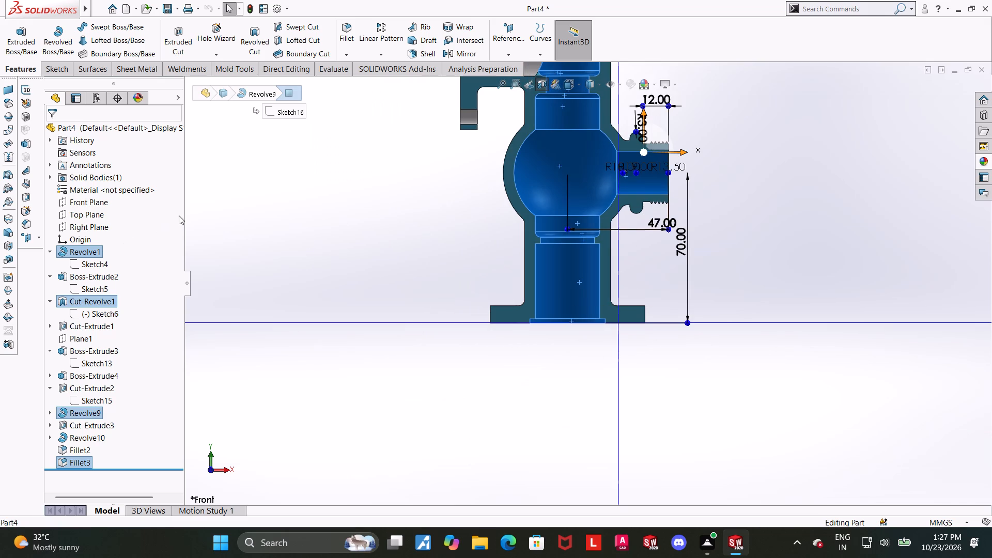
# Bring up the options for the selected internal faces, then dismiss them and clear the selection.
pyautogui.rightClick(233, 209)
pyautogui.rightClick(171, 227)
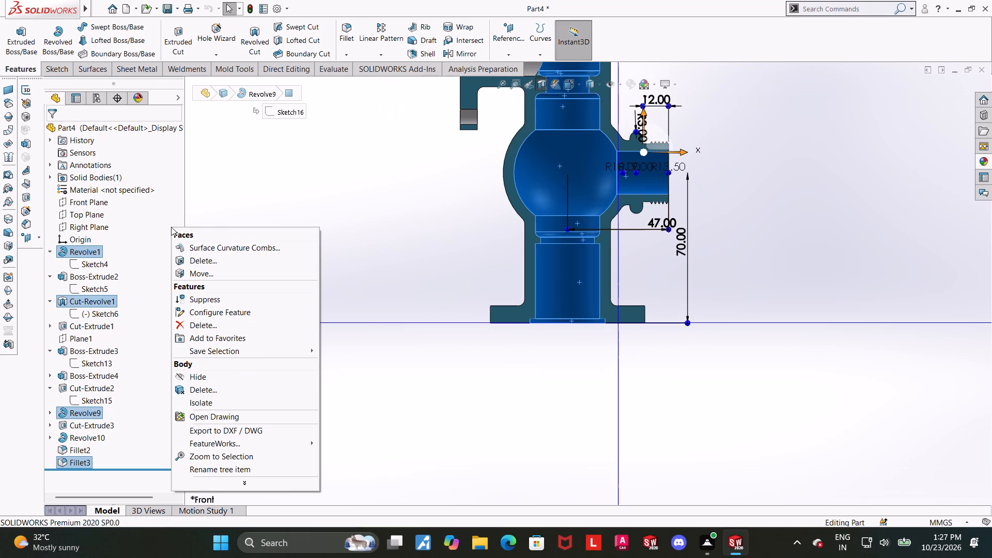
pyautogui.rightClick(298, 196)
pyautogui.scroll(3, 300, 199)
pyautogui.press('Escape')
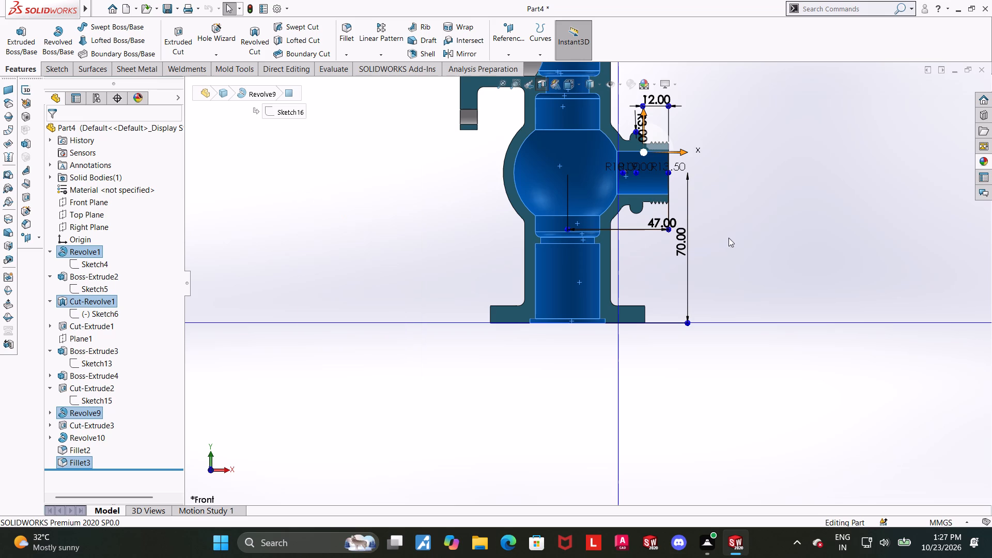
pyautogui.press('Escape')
# Turn off the section view and show the whole valve body in the Isometric orientation.
pyautogui.scroll(4, 754, 230)
pyautogui.moveTo(768, 262); pyautogui.dragTo(785, 283, button='middle')
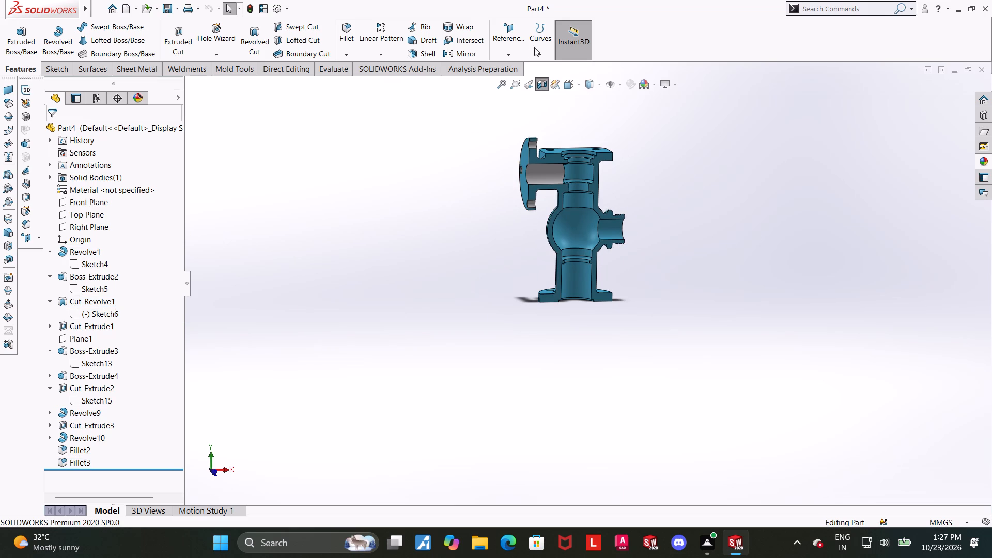
pyautogui.click(547, 83)
pyautogui.hotkey('ctrl', '7')
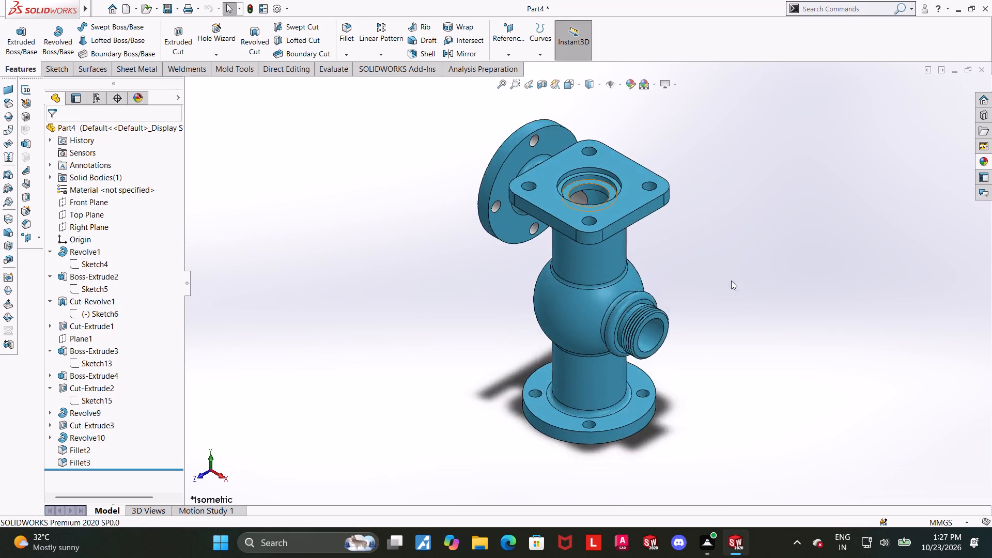
# Examine the valve body's exterior from several sides and orient it to the corner view with the round side flange in front.
pyautogui.scroll(3, 722, 287)
pyautogui.moveTo(674, 291); pyautogui.dragTo(764, 278, button='middle')
pyautogui.scroll(1, 683, 273)
pyautogui.moveTo(577, 256); pyautogui.dragTo(614, 307, button='middle')
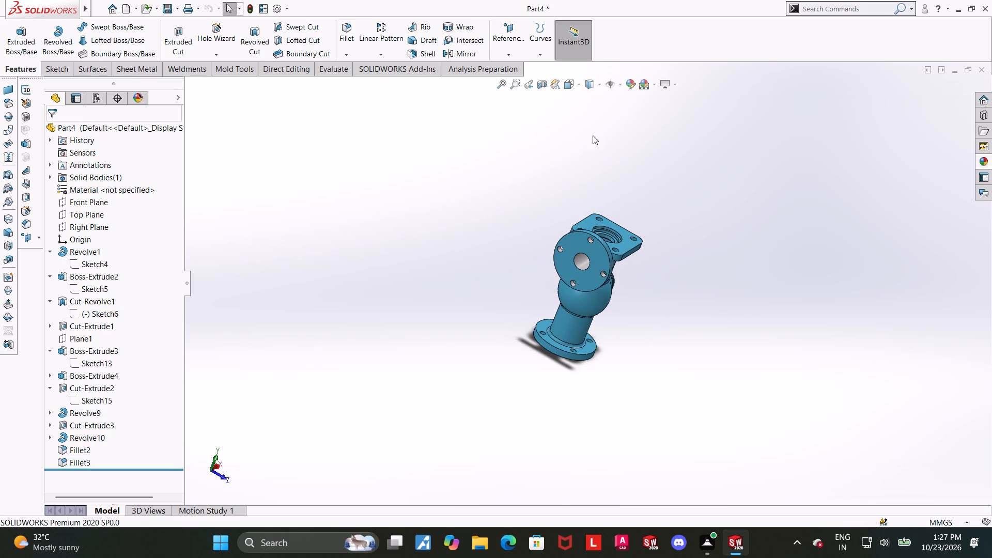
pyautogui.click(564, 86)
pyautogui.click(521, 332)
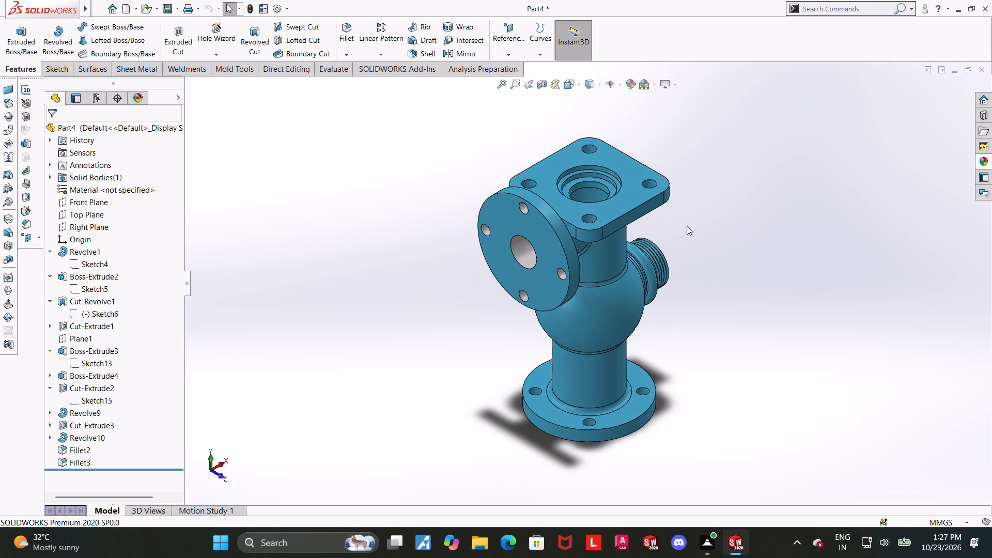
pyautogui.scroll(-1, 687, 226)
pyautogui.moveTo(666, 288); pyautogui.dragTo(642, 301, button='middle')
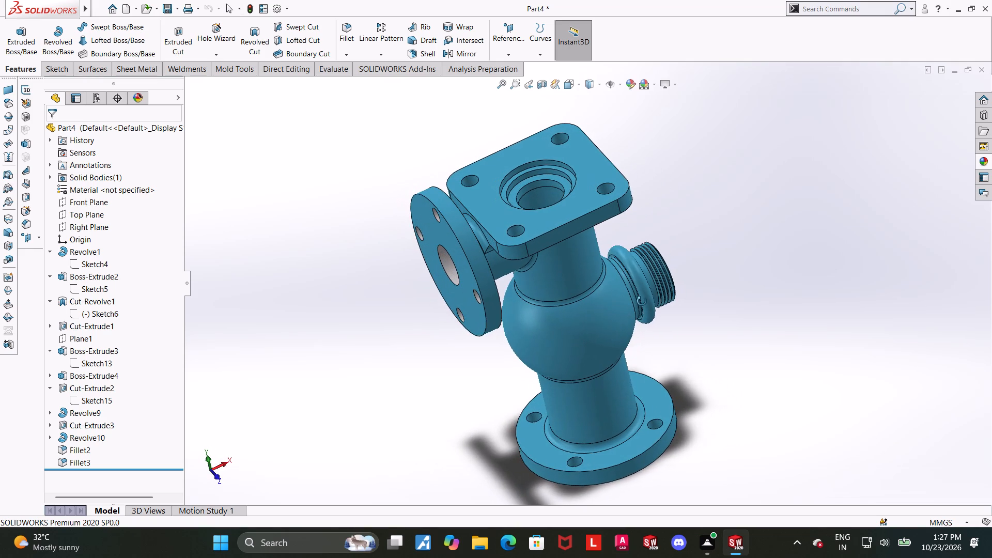
pyautogui.moveTo(642, 301); pyautogui.dragTo(642, 301, button='middle')
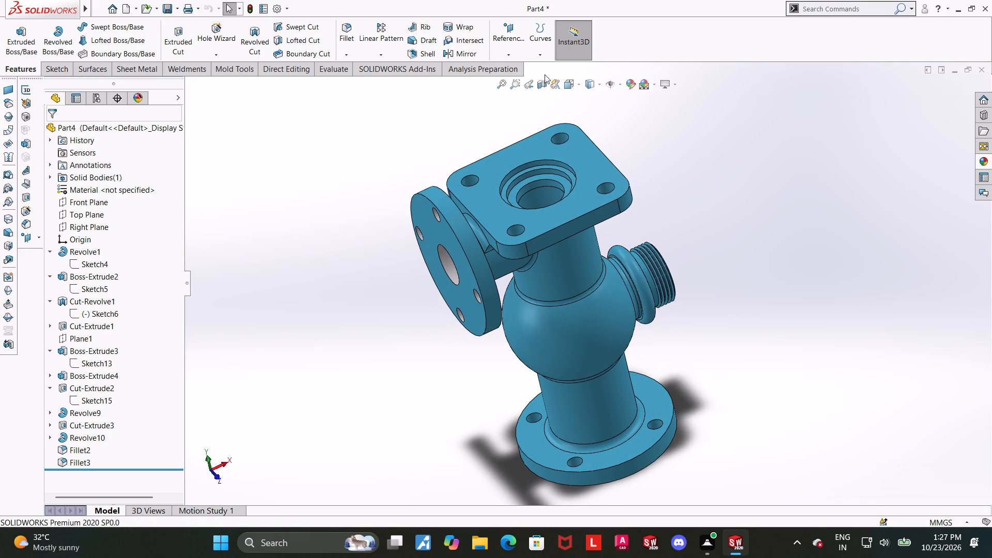
pyautogui.click(568, 88)
pyautogui.click(399, 339)
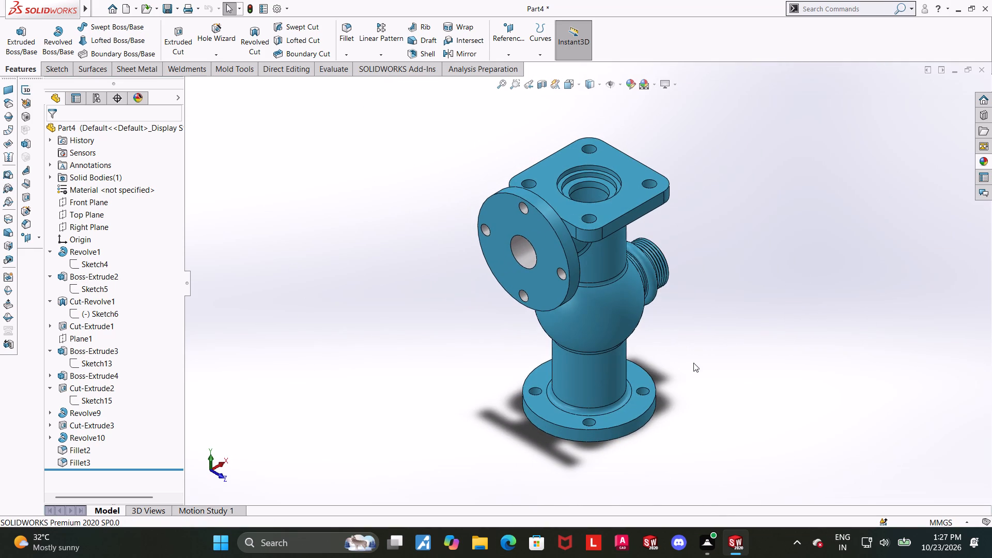
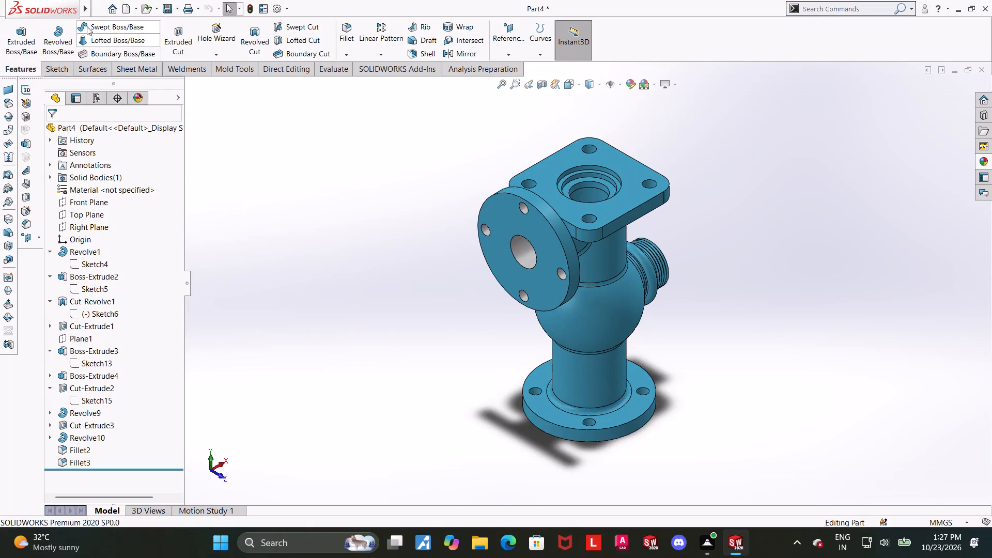
# Save the part in the Downloads folder as "spherical diverter valve housin", rebuilding the document before saving.
pyautogui.click(132, 145)
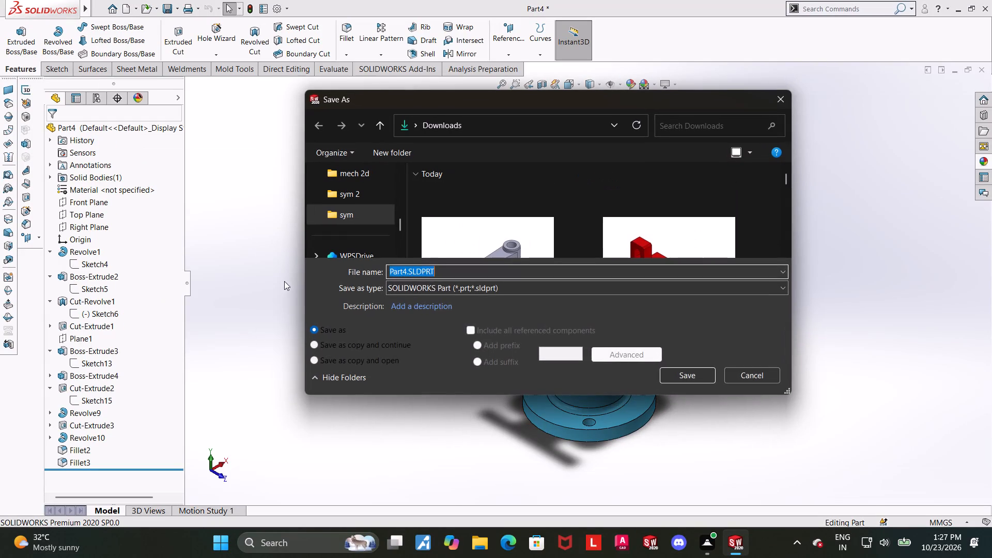
pyautogui.write('spherical diverter valkve')
pyautogui.press('space')
pyautogui.press('BackSpace')
pyautogui.press('BackSpace')
pyautogui.press('BackSpace')
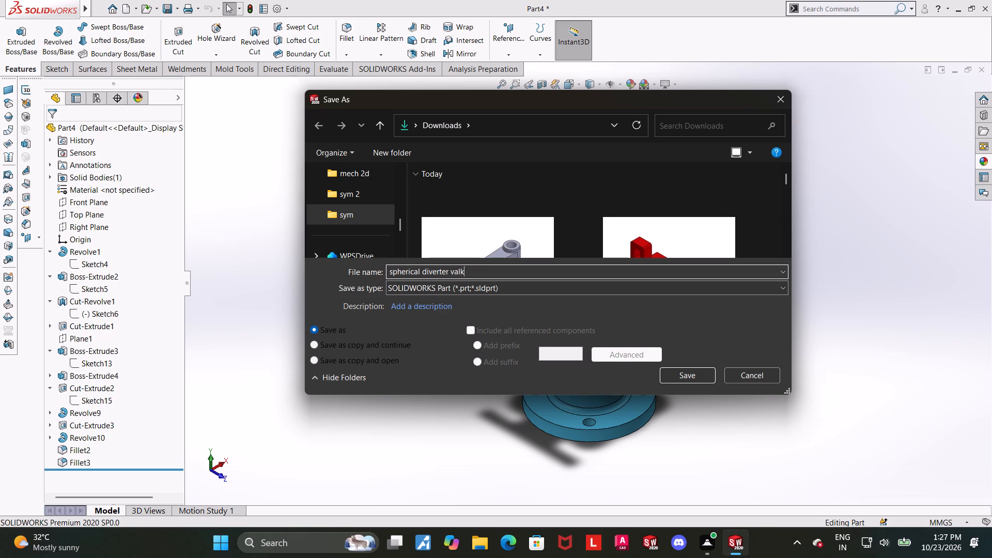
pyautogui.press('BackSpace')
pyautogui.write('ve housin')
pyautogui.press('Return')
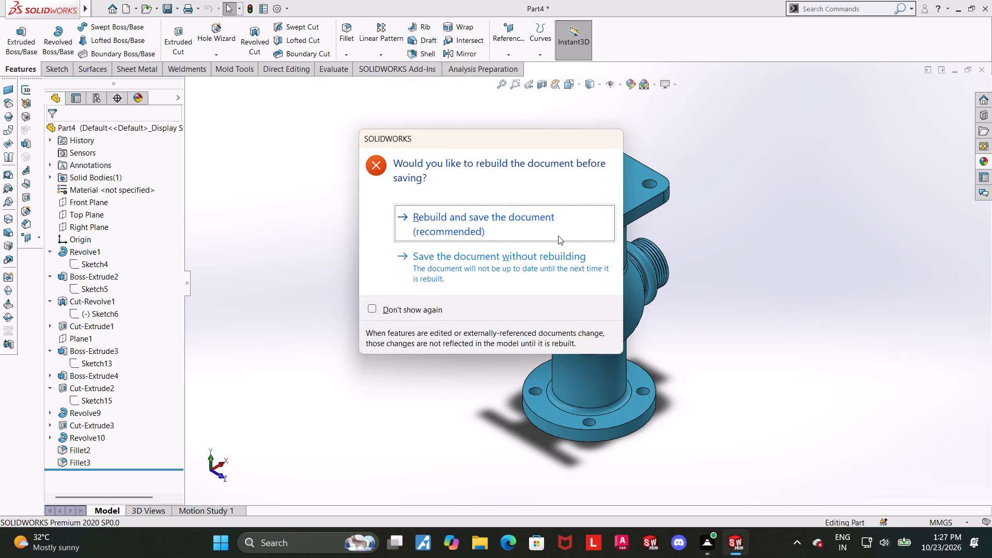
pyautogui.click(524, 220)
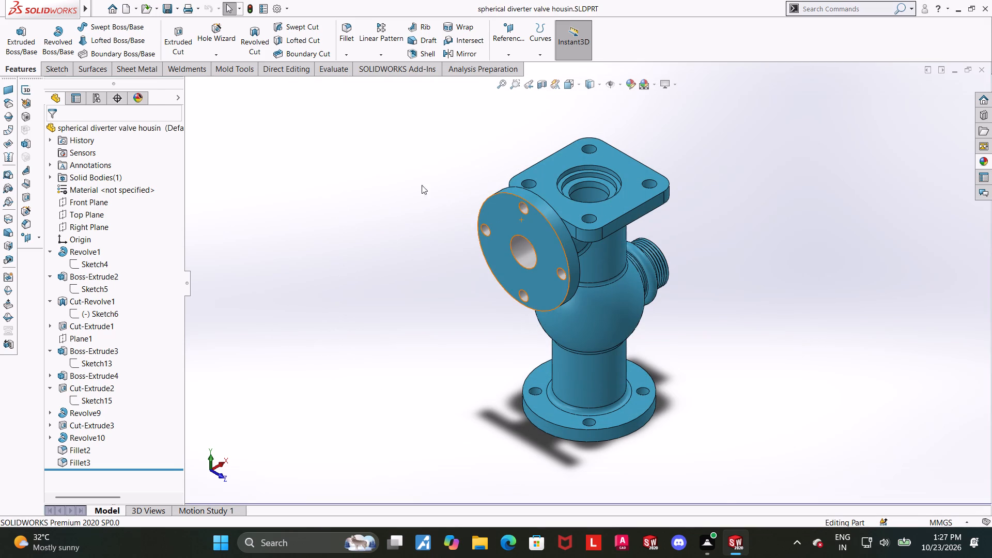
# Save a copy of the valve housing in Adobe Portable Document Format (*.pdf) under the same name.
pyautogui.click(146, 145)
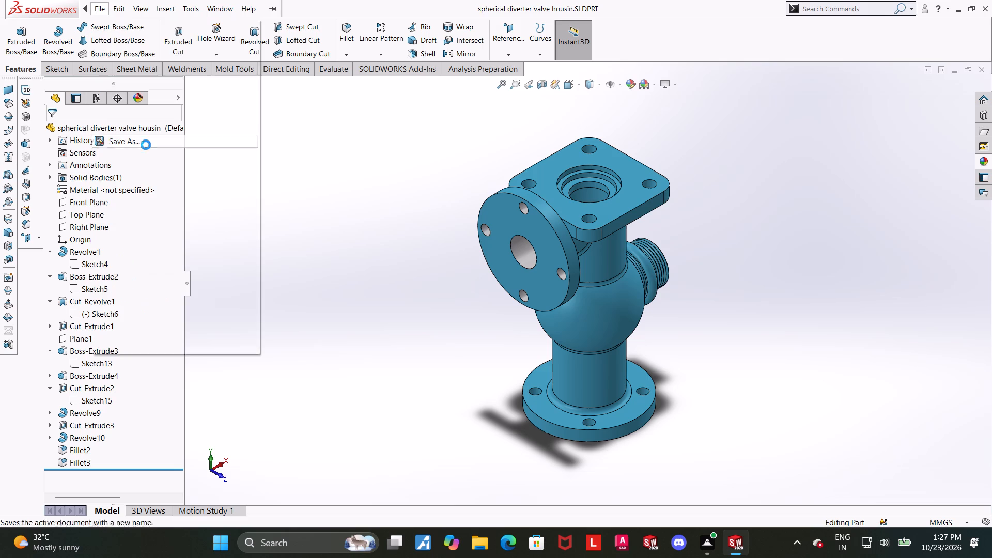
pyautogui.click(424, 290)
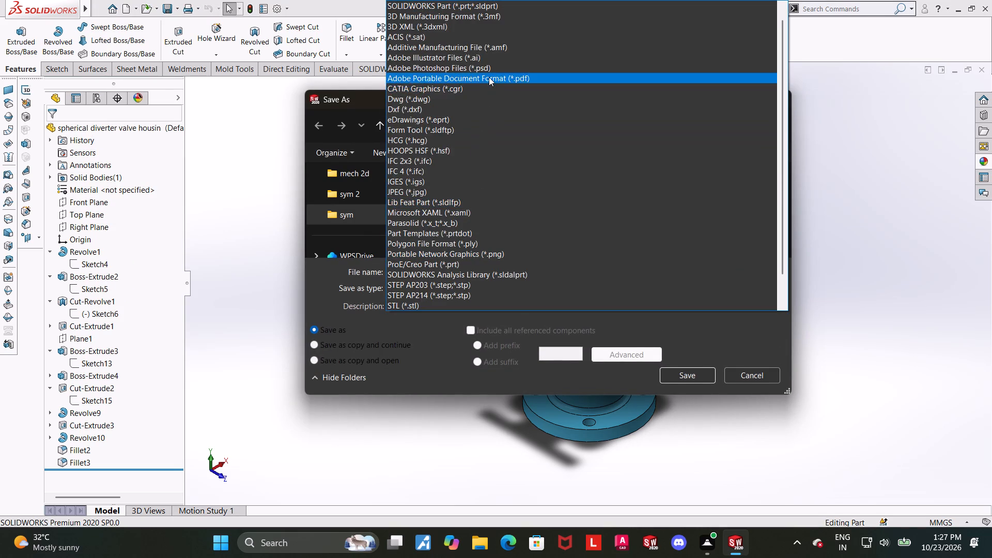
pyautogui.click(489, 77)
pyautogui.click(692, 401)
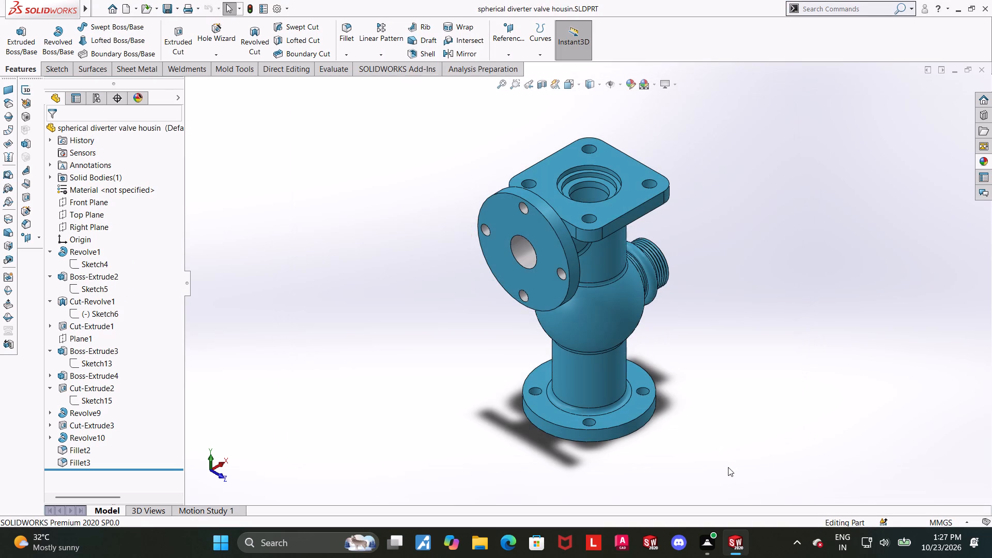